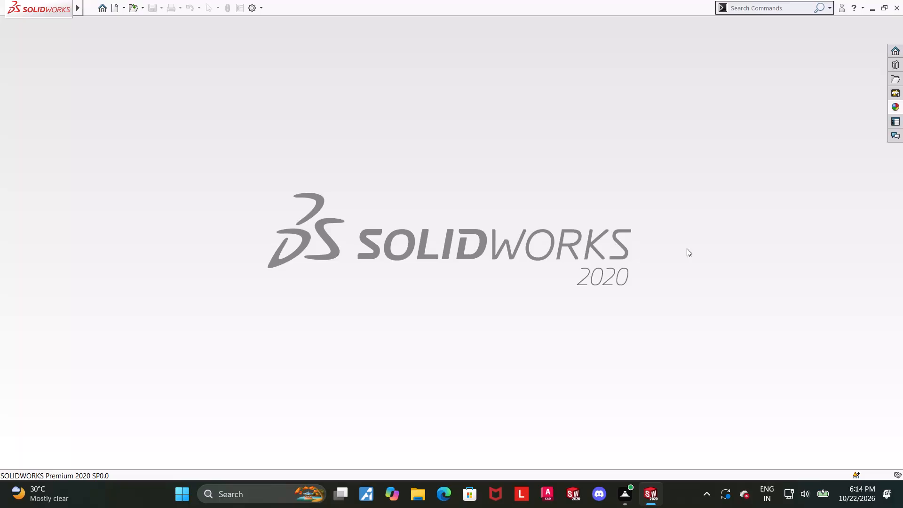
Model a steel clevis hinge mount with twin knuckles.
Create a new part document.
click(594, 156)
click(112, 8)
double_click(225, 227)
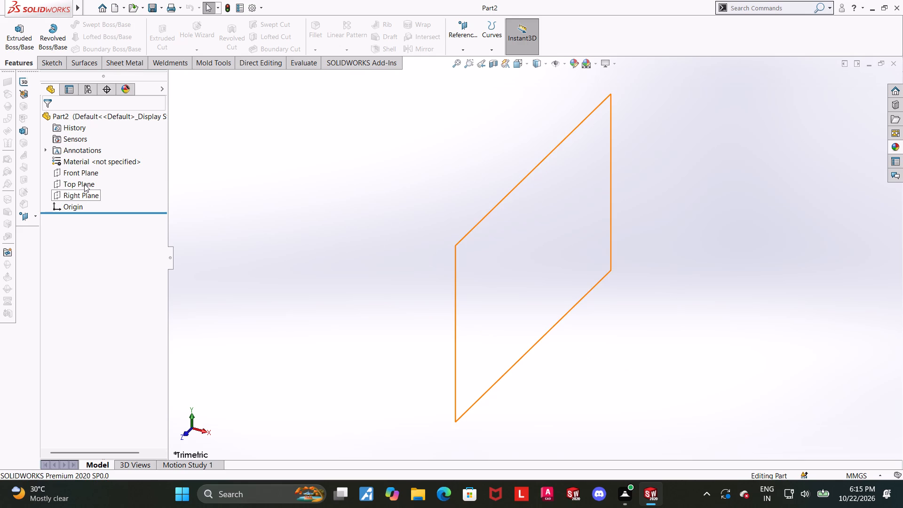
Sketch connected lines on the Front Plane from the origin: about 85 mm up, 14.5 mm across, 25 mm down and 19 mm outward.
click(83, 173)
click(87, 160)
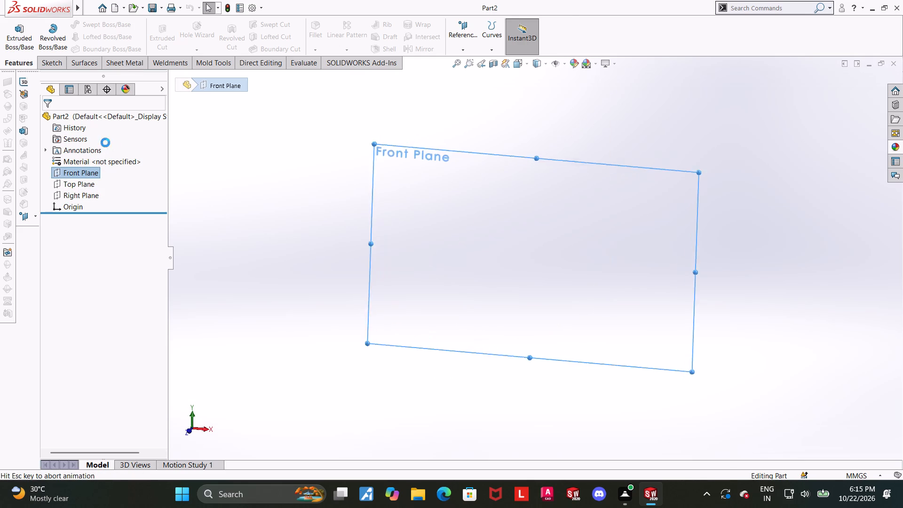
click(90, 23)
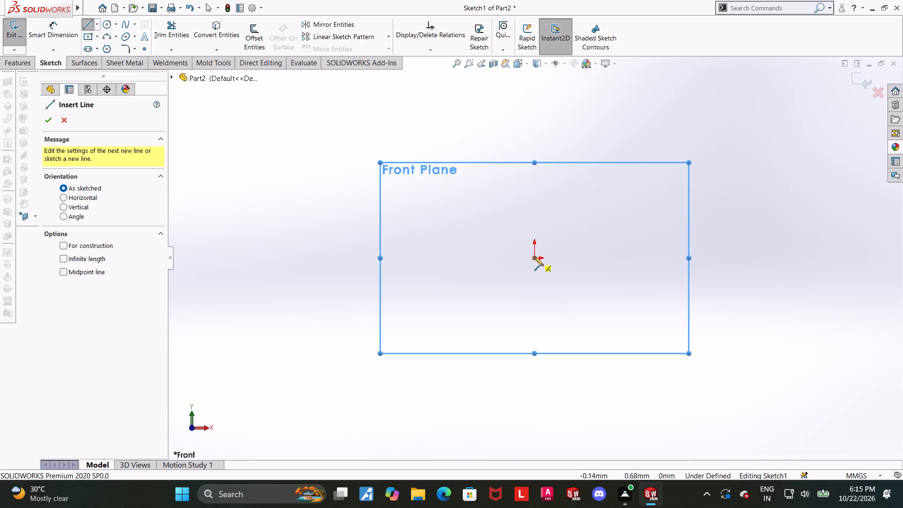
click(534, 257)
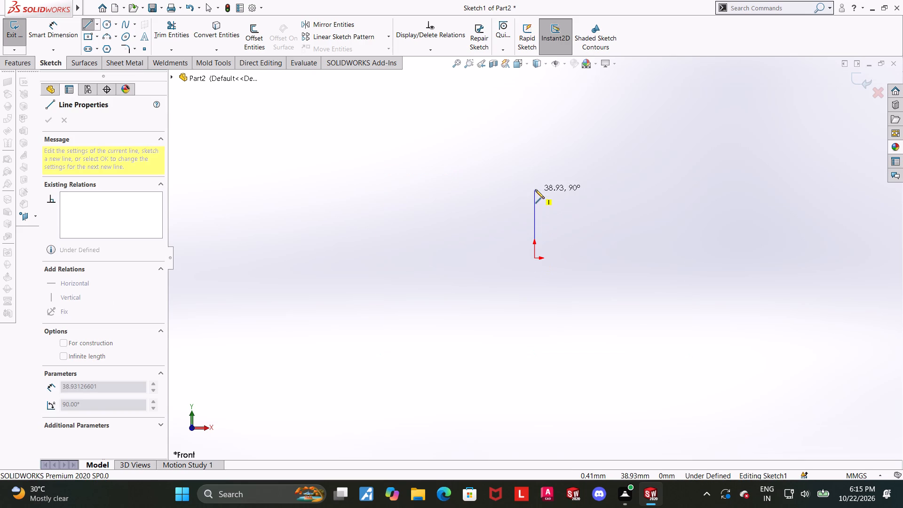
click(536, 111)
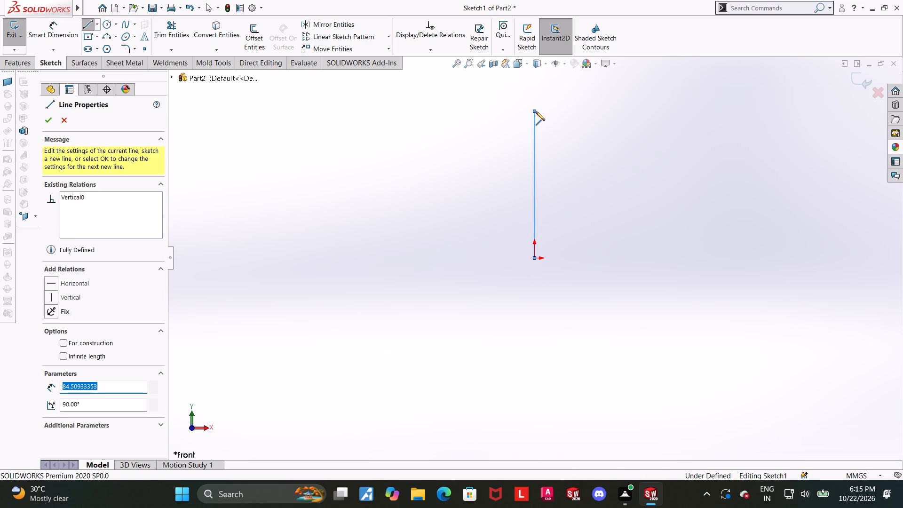
click(560, 111)
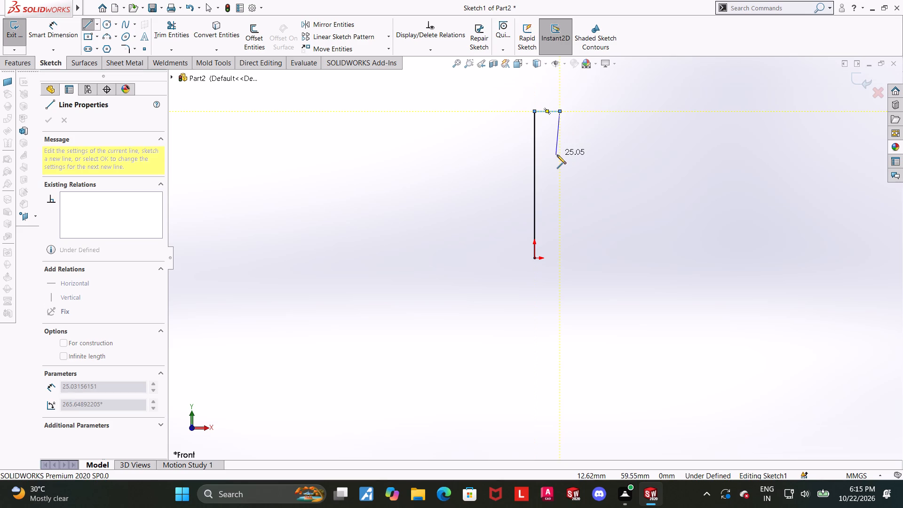
click(557, 155)
click(593, 156)
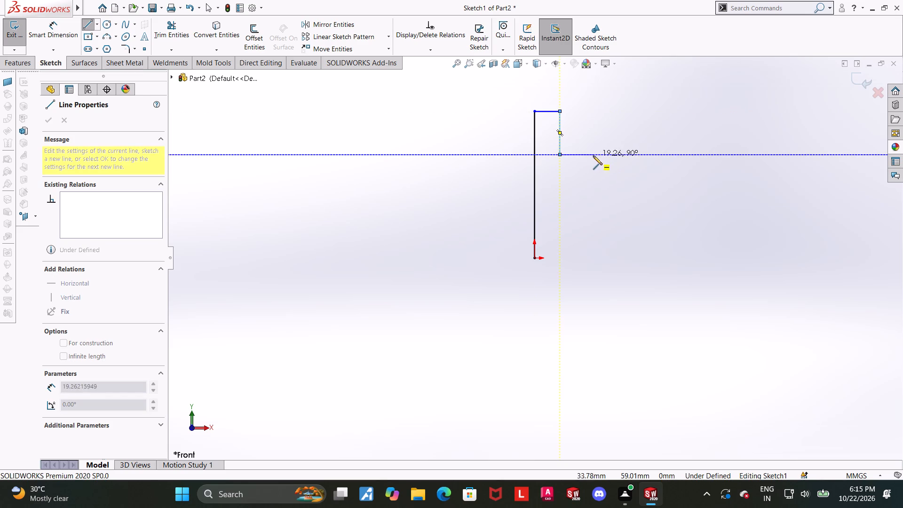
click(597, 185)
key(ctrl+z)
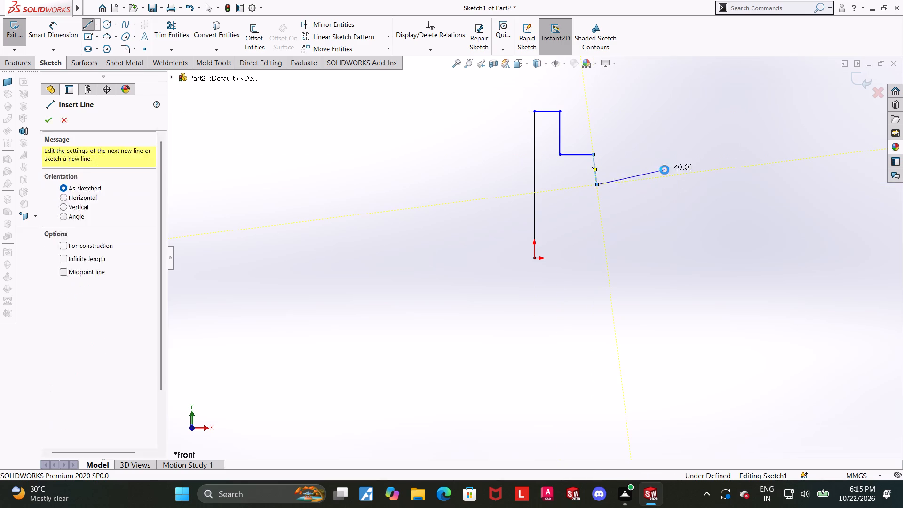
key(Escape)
Continue the profile from its open end, forming two tabs projecting about 19 mm with a recess between them, and close it at the origin.
click(93, 24)
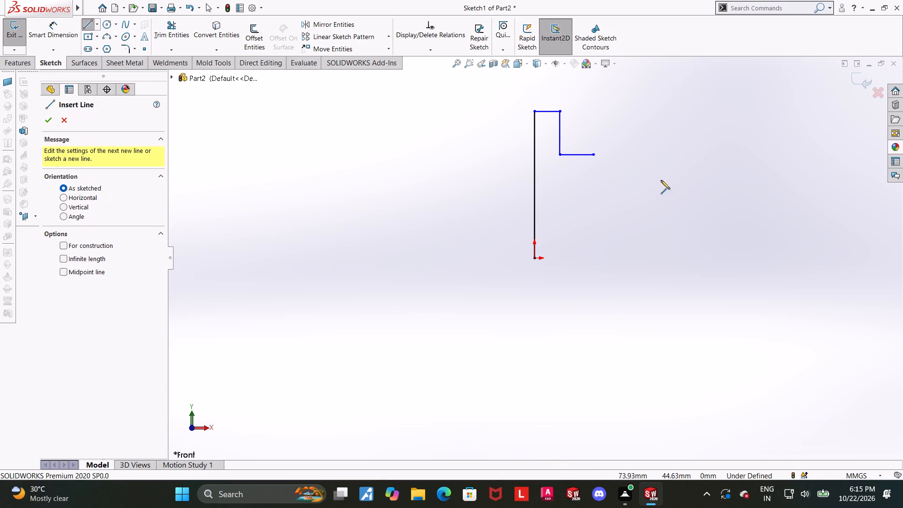
click(594, 157)
click(594, 183)
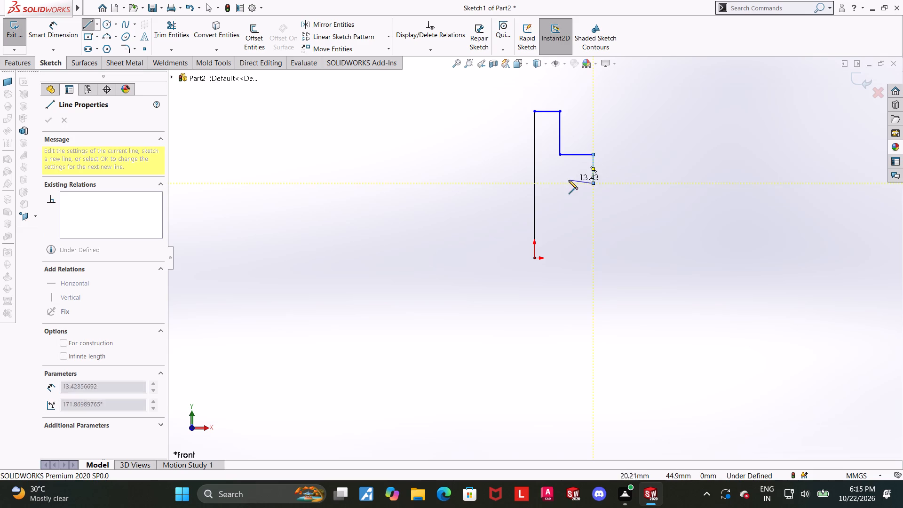
click(560, 183)
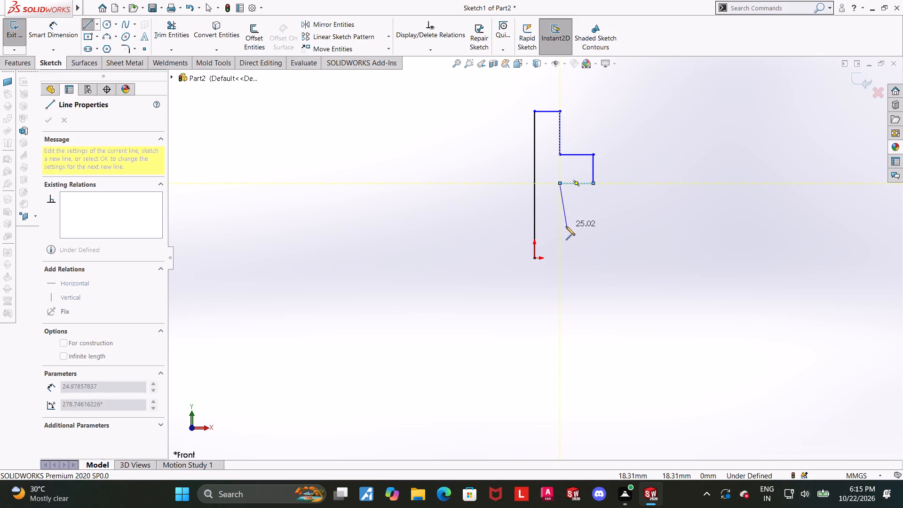
click(562, 230)
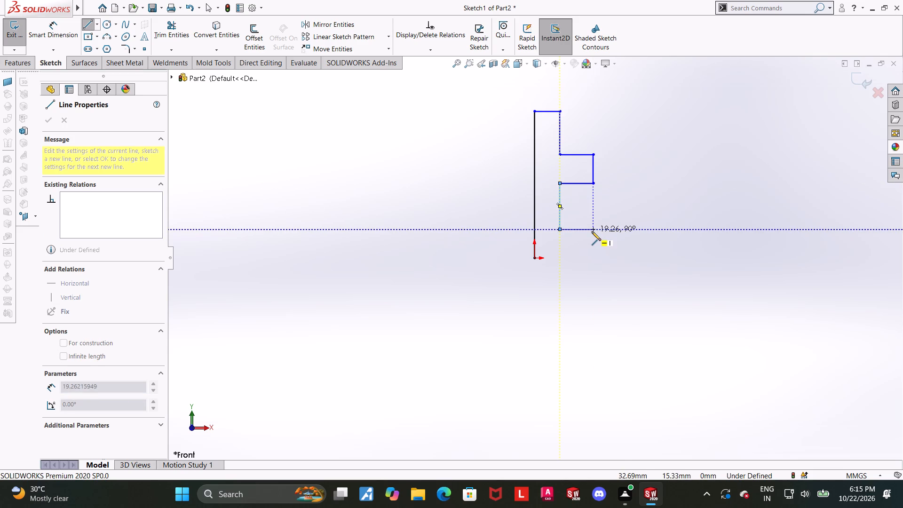
click(592, 231)
click(593, 260)
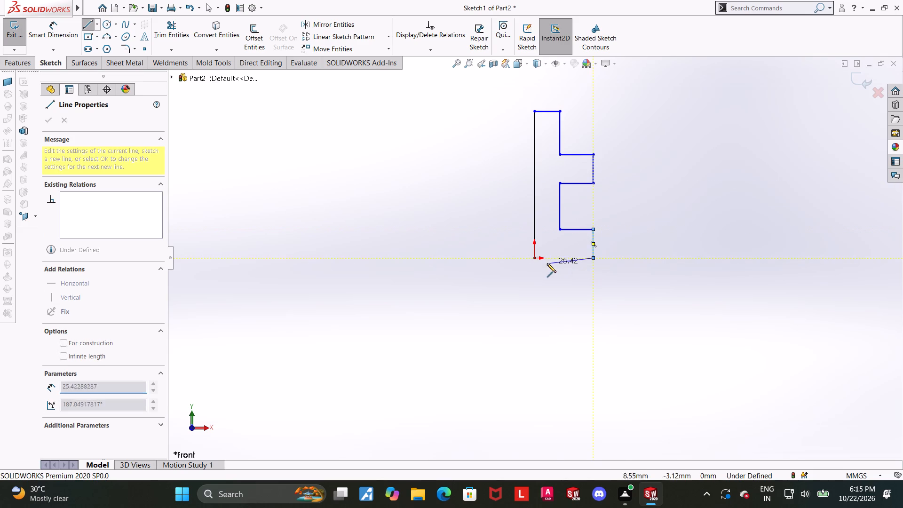
click(535, 257)
key(Escape)
key(Escape)
key(Escape)
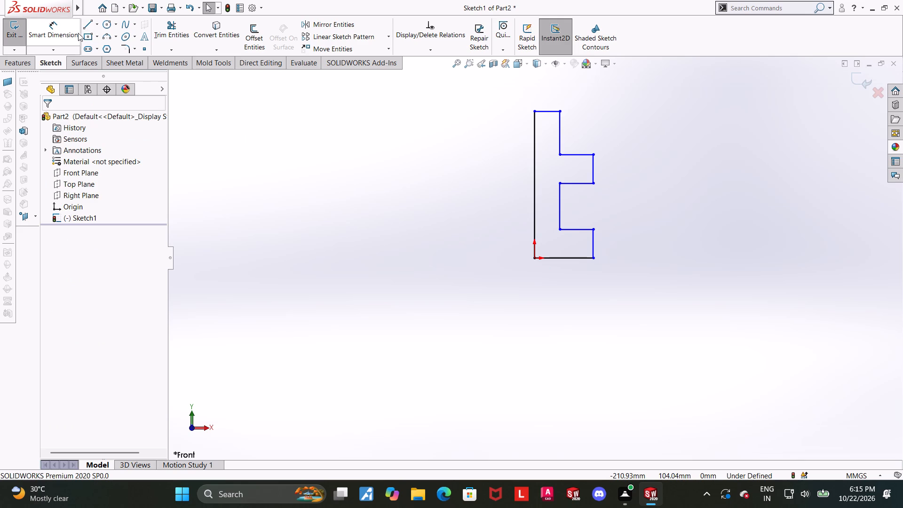
Dimension the lower tab's outer vertical edge at 12 mm.
click(71, 31)
scroll(420, 190, up, 1)
scroll(533, 184, down, 2)
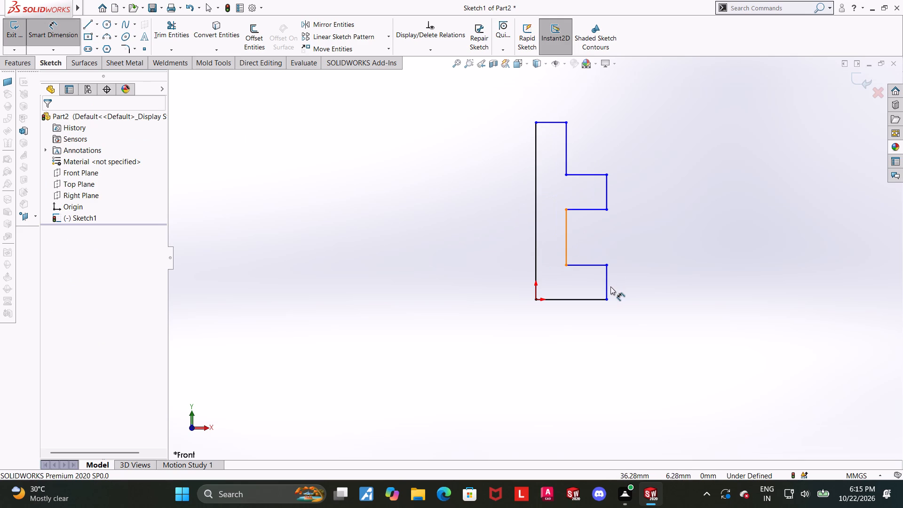
click(608, 283)
click(635, 284)
text(12)
key(Return)
key(Escape)
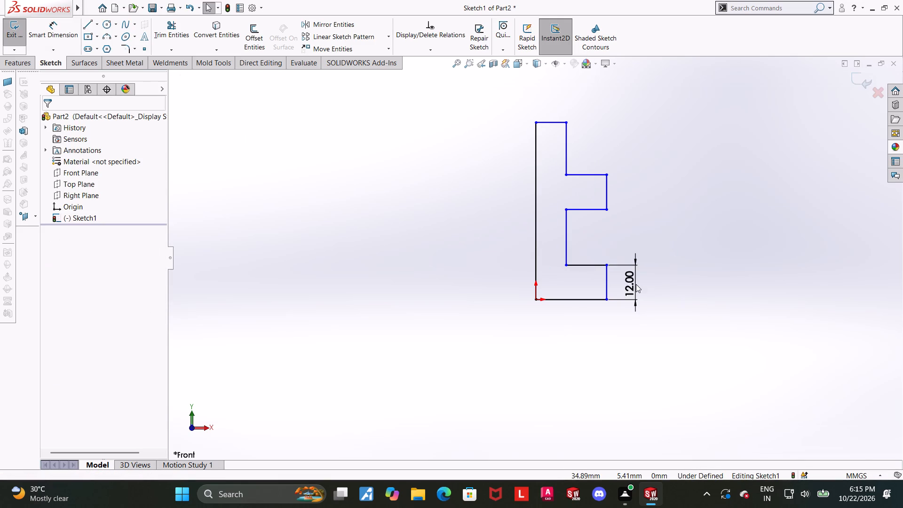
Dimension the upper tab's outer vertical edge at 12 mm.
click(44, 24)
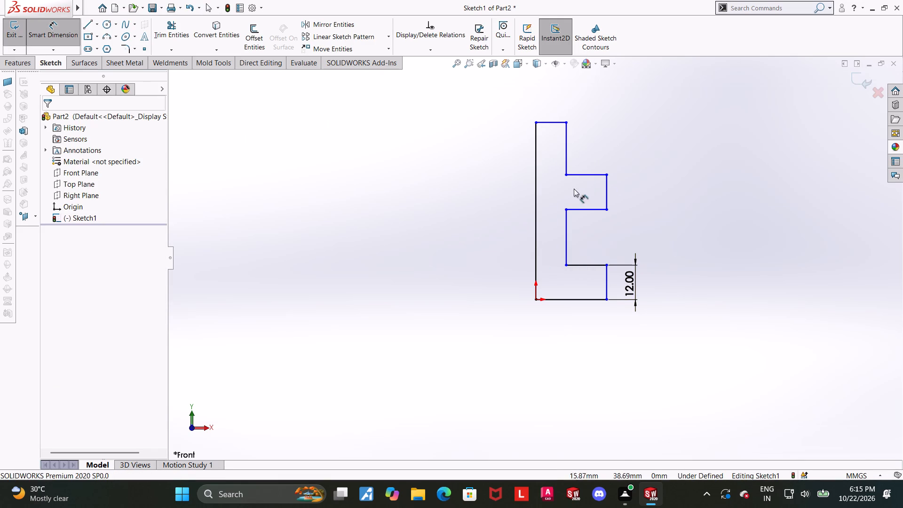
click(607, 194)
click(622, 194)
text(12)
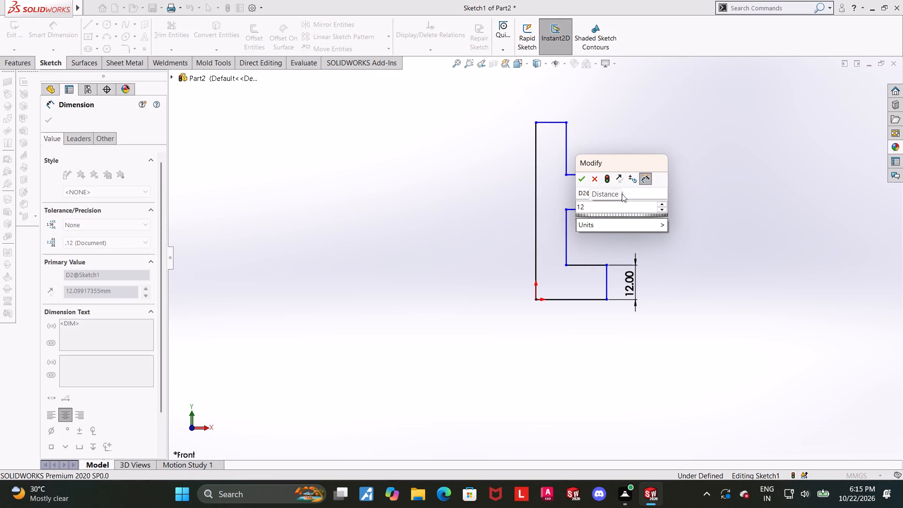
key(Return)
key(Escape)
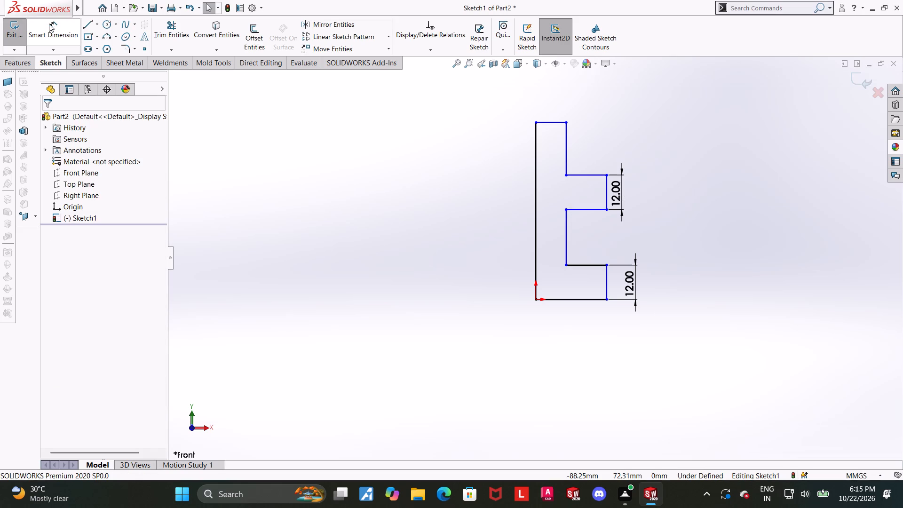
Dimension the gap between the two tabs at 25 mm.
click(51, 30)
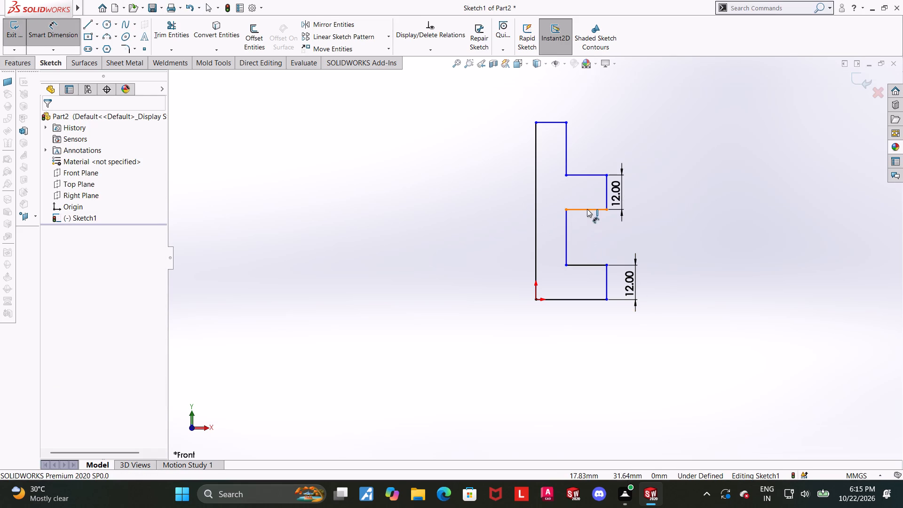
click(587, 208)
click(588, 264)
click(665, 252)
text(25)
key(Return)
key(Escape)
Dimension the distance from the long vertical edge at the origin to the recess's inner vertical edge at 12 mm.
scroll(699, 218, up, 3)
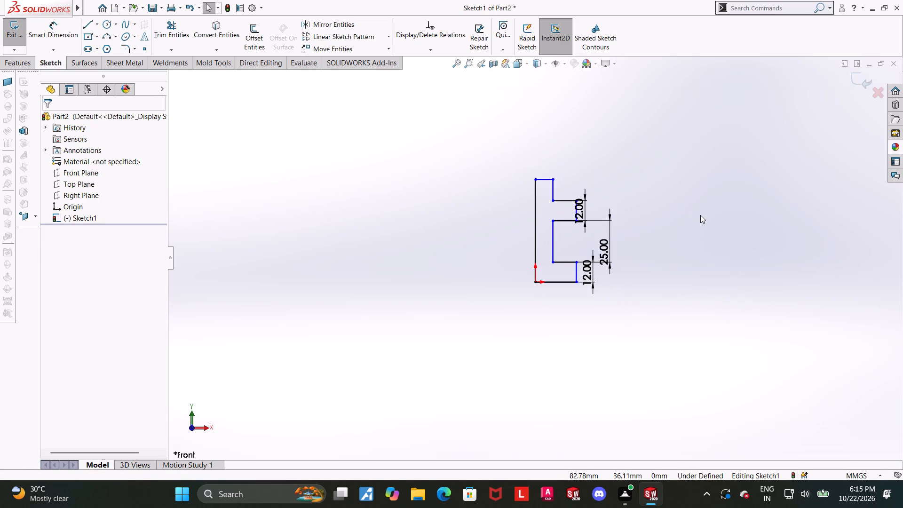
scroll(608, 184, down, 2)
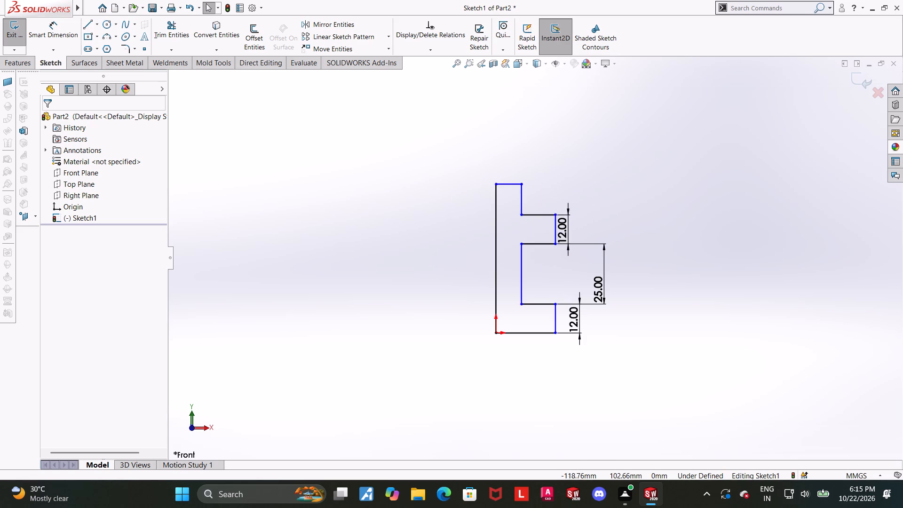
click(59, 32)
click(522, 269)
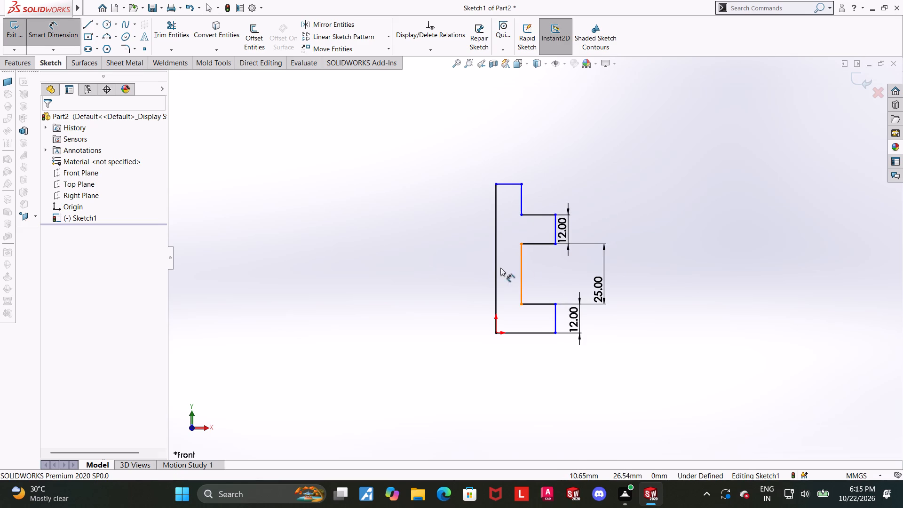
click(495, 266)
click(507, 392)
text(12)
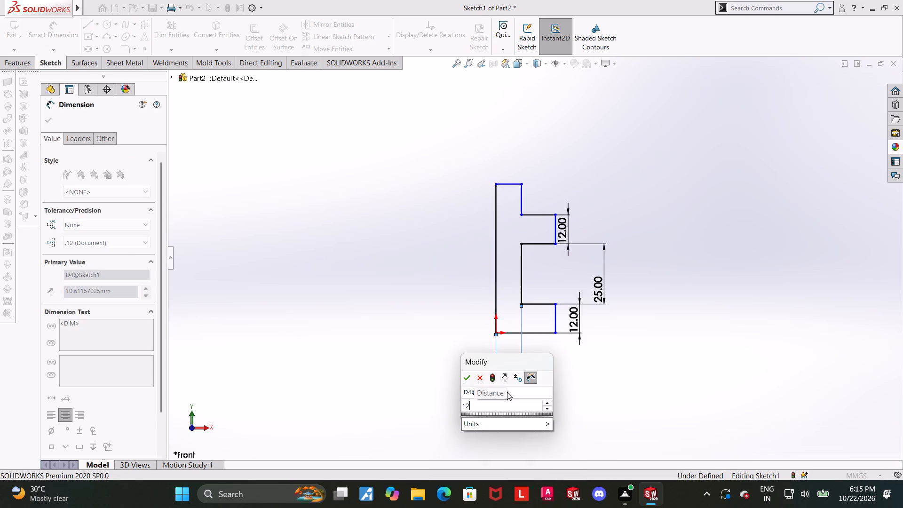
key(Return)
key(Escape)
key(Escape)
click(704, 255)
Dimension the distance from the long vertical edge to the lower tab's outer edge at 25 mm.
scroll(663, 241, down, 2)
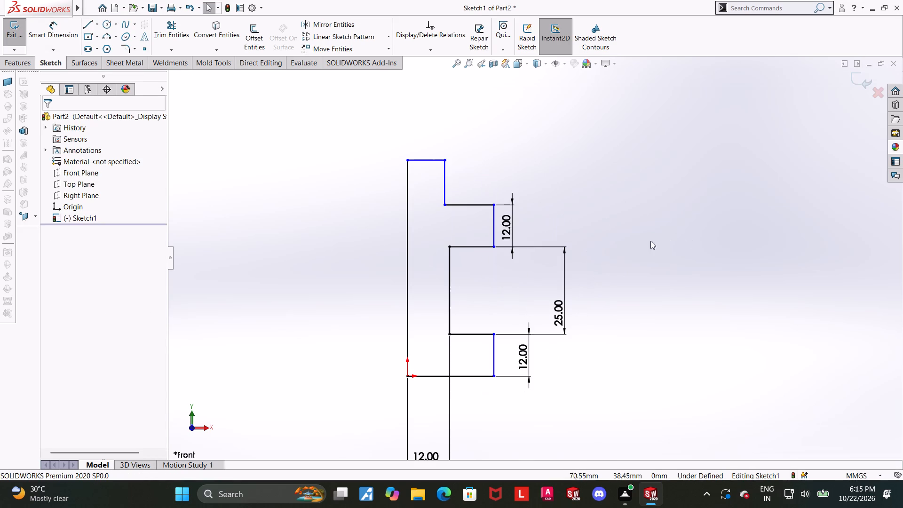
click(56, 27)
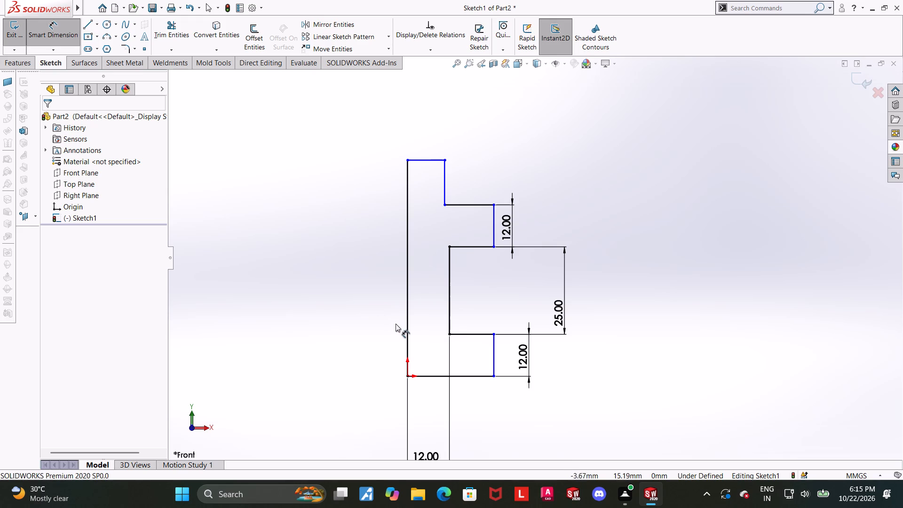
click(404, 326)
click(406, 327)
click(495, 352)
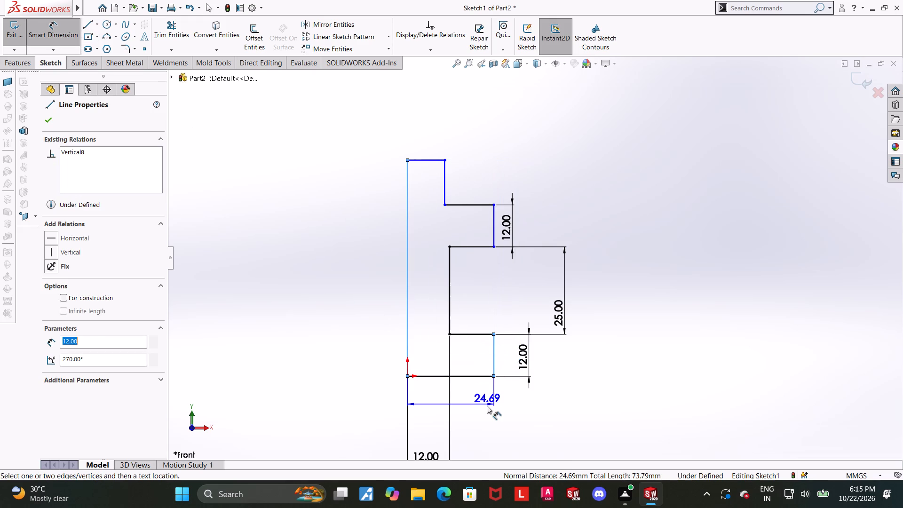
click(487, 405)
text(25)
key(Return)
key(Escape)
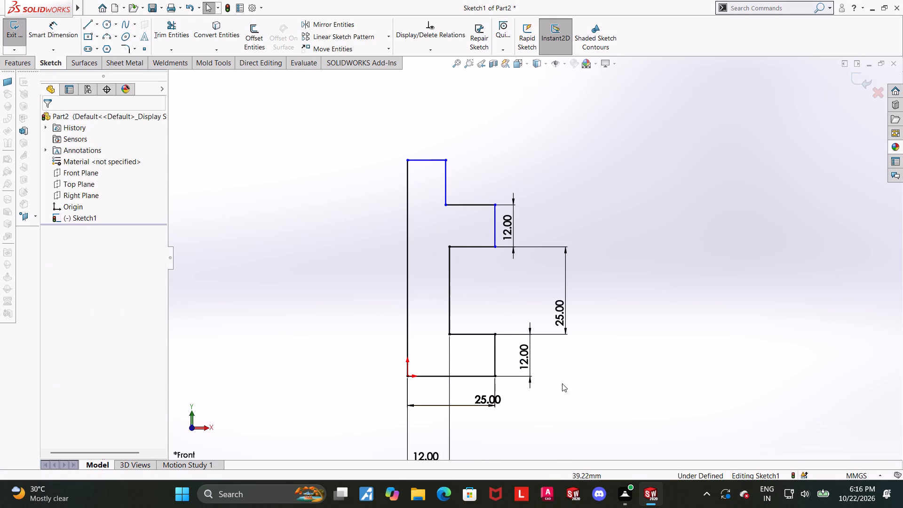
click(685, 295)
Make the outer vertical edges of the upper and lower tabs collinear.
click(495, 226)
ctrl+click(493, 349)
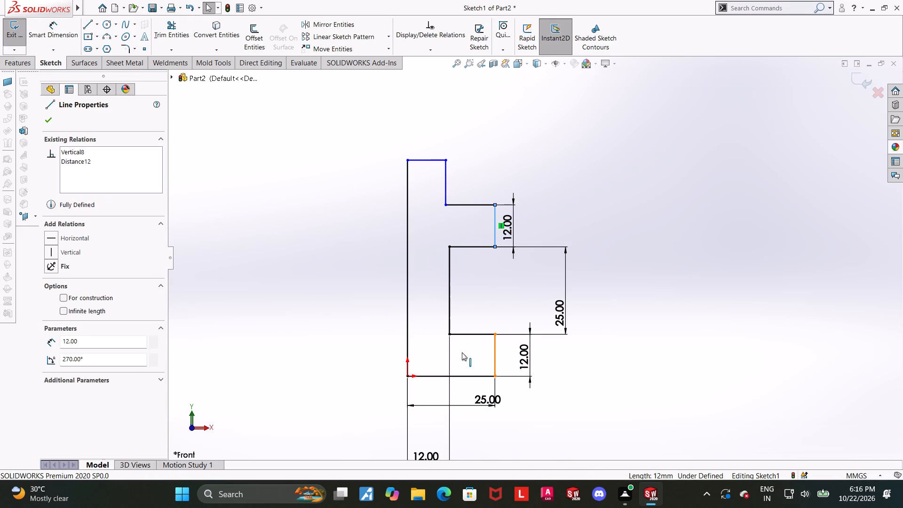
click(52, 316)
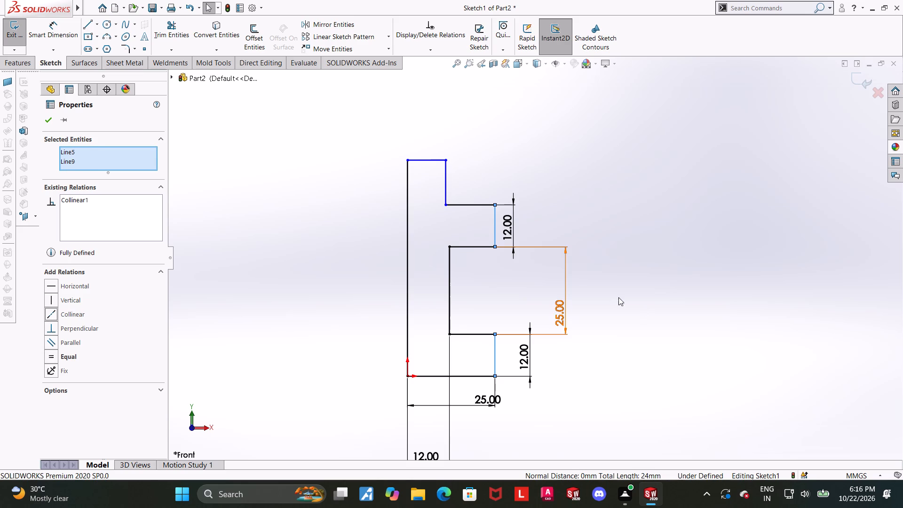
click(618, 297)
Stretch the profile's upper stem by moving its short top edge upward.
scroll(631, 279, up, 3)
drag(475, 201, 475, 150)
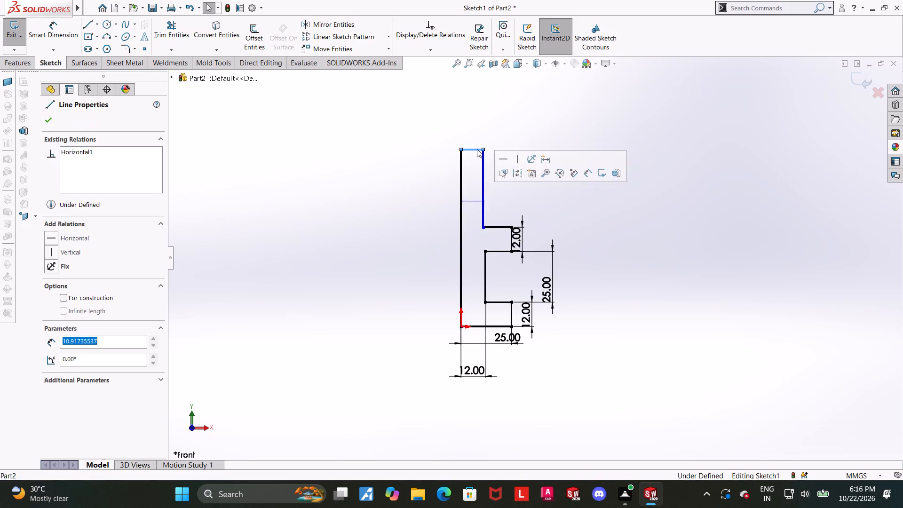
click(634, 186)
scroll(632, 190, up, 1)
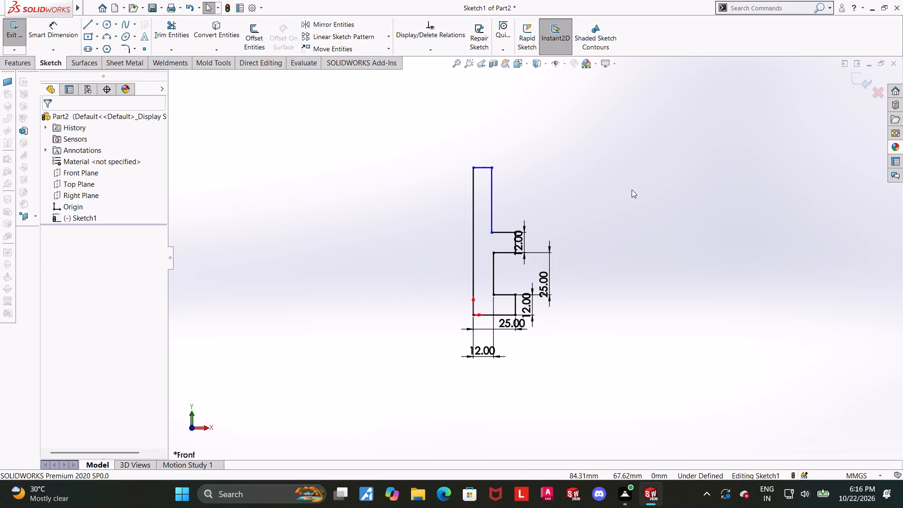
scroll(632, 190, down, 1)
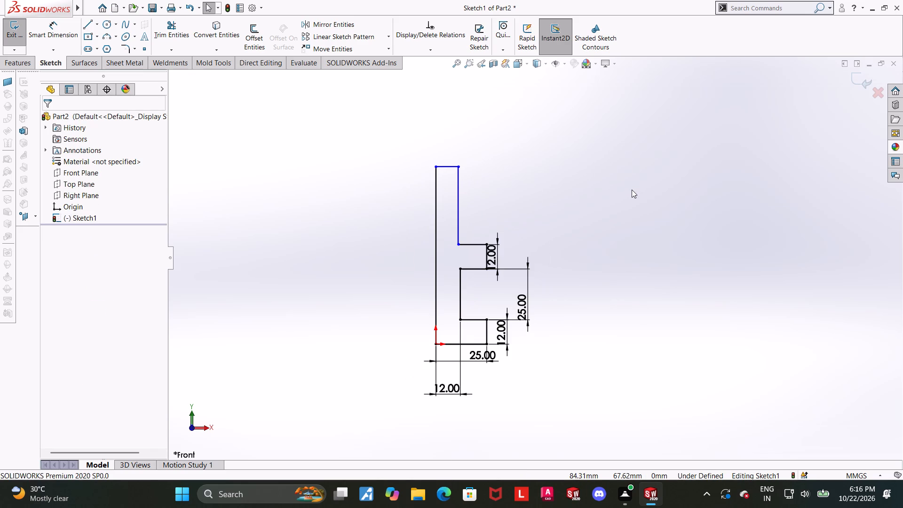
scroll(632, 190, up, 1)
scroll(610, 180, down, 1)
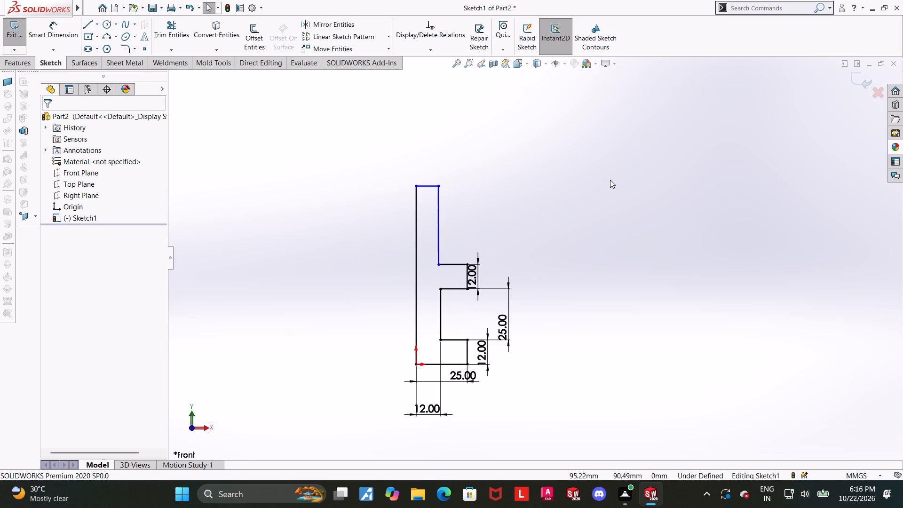
Dimension the overall height between the profile's short top edge and its bottom edge as 90+18, giving 108 mm.
click(70, 34)
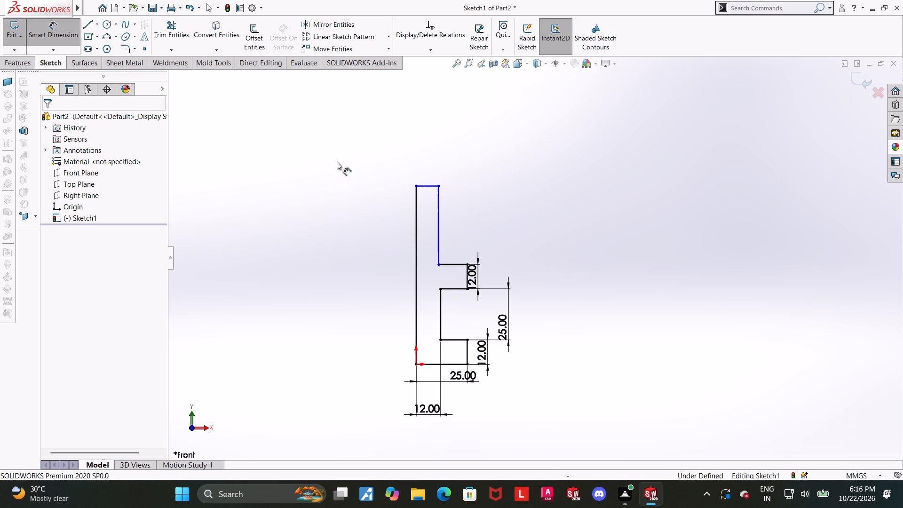
click(427, 186)
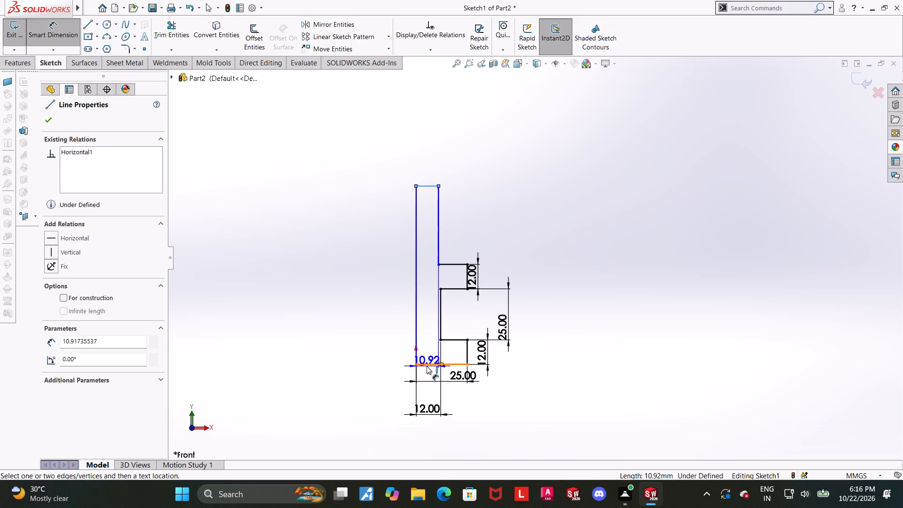
click(427, 366)
click(325, 334)
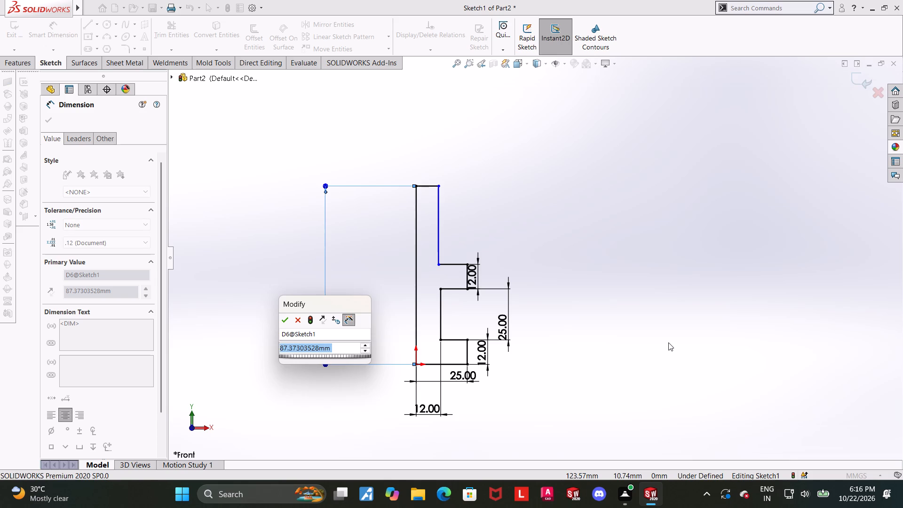
key(8)
key(BackSpace)
text(90+)
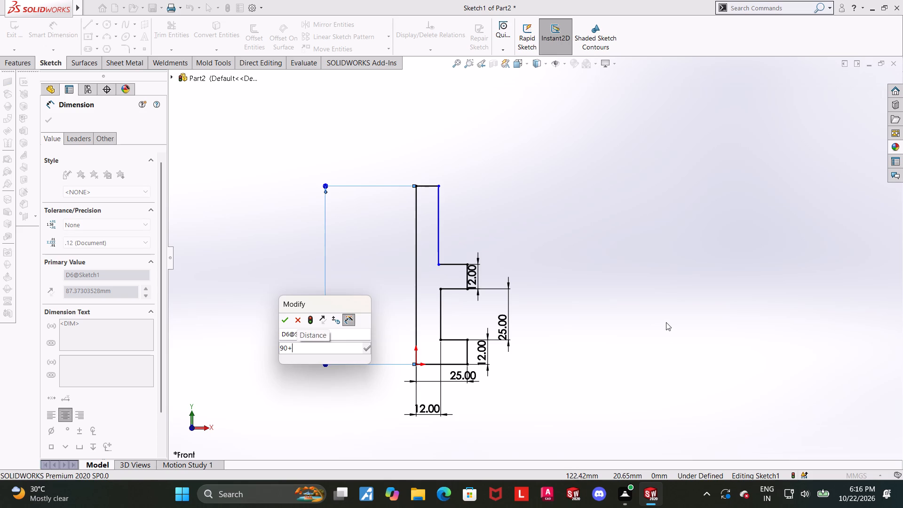
text(18)
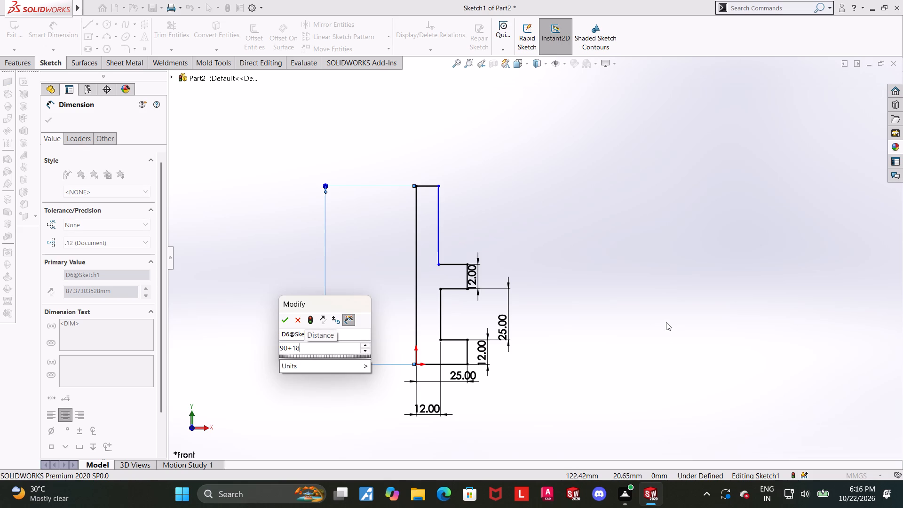
key(Return)
click(727, 279)
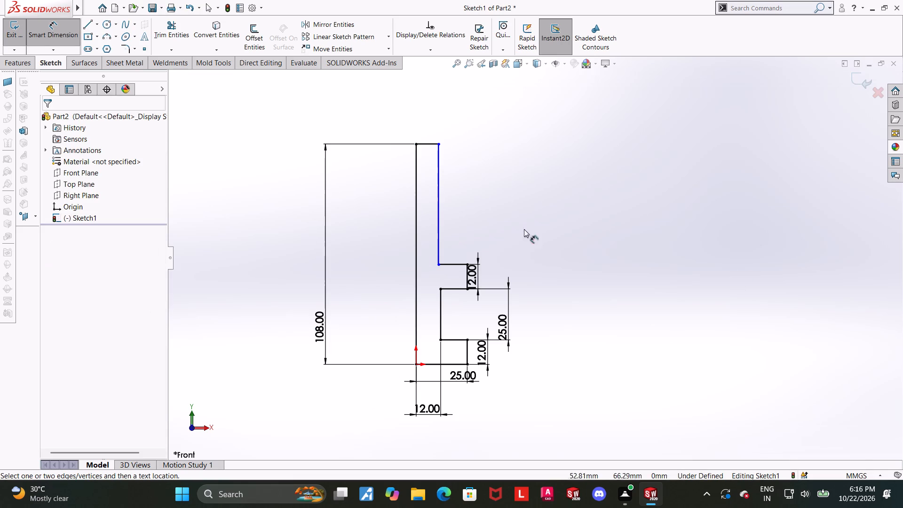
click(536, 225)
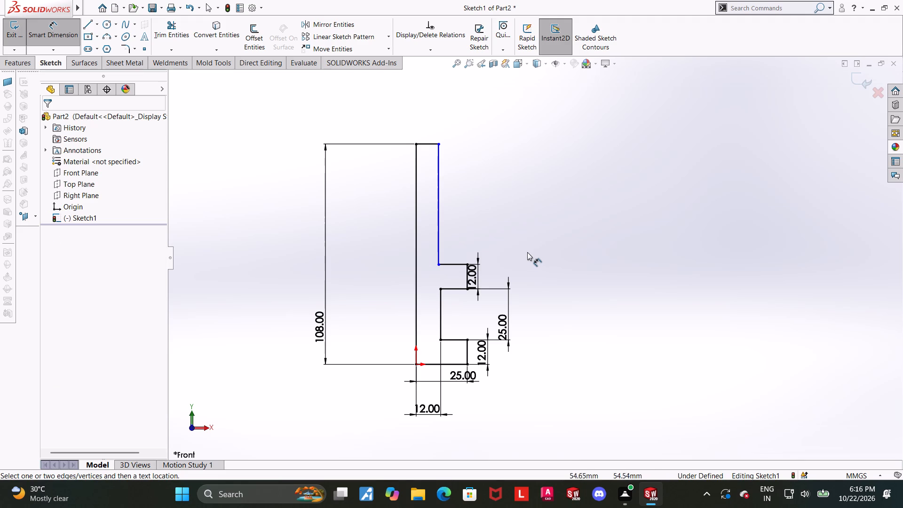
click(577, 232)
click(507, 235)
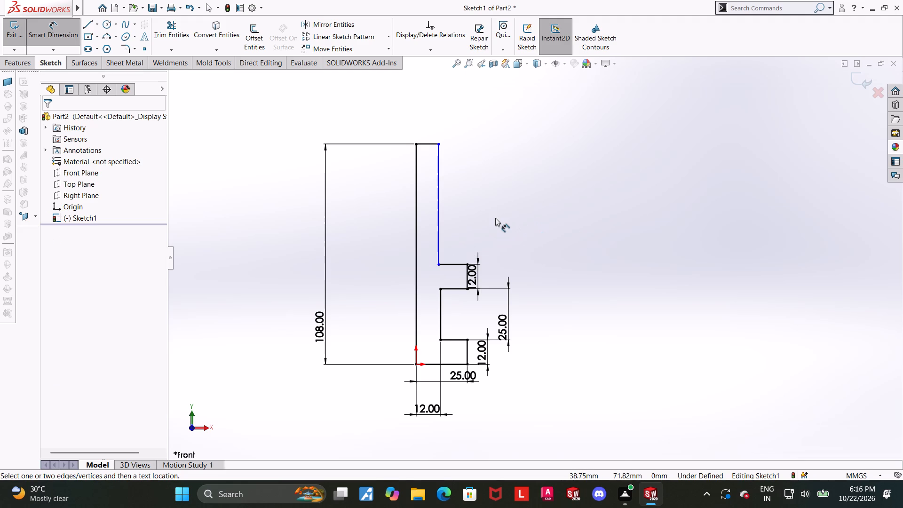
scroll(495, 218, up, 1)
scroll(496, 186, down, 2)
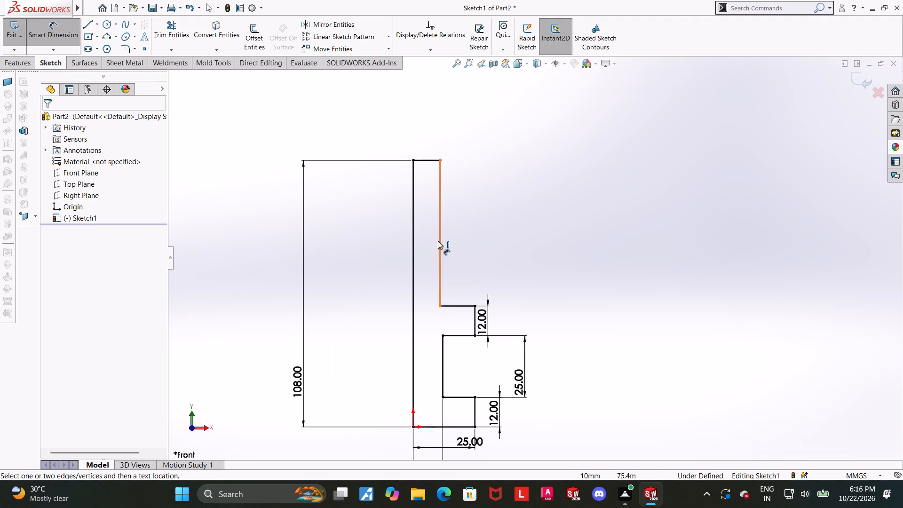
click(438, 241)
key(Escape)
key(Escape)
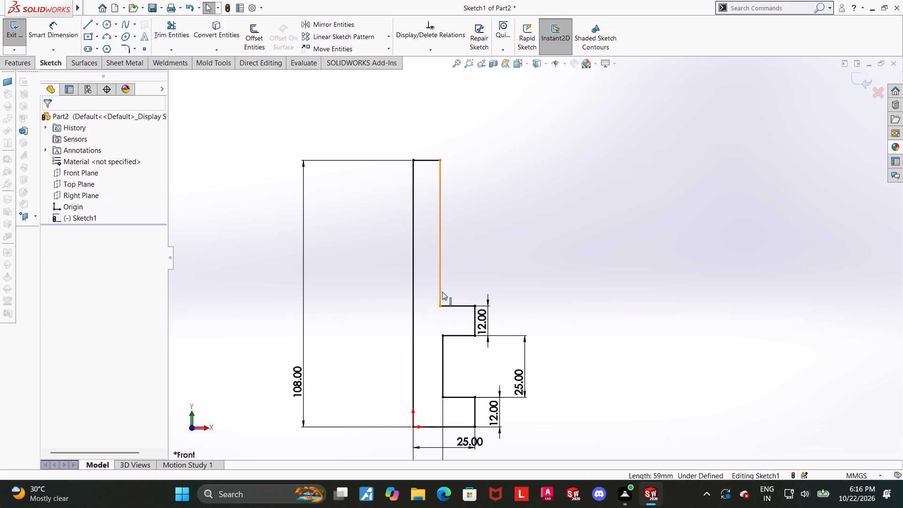
Make the upper stem's shorter vertical edge collinear with the recess's inner vertical edge.
click(442, 292)
ctrl+click(443, 346)
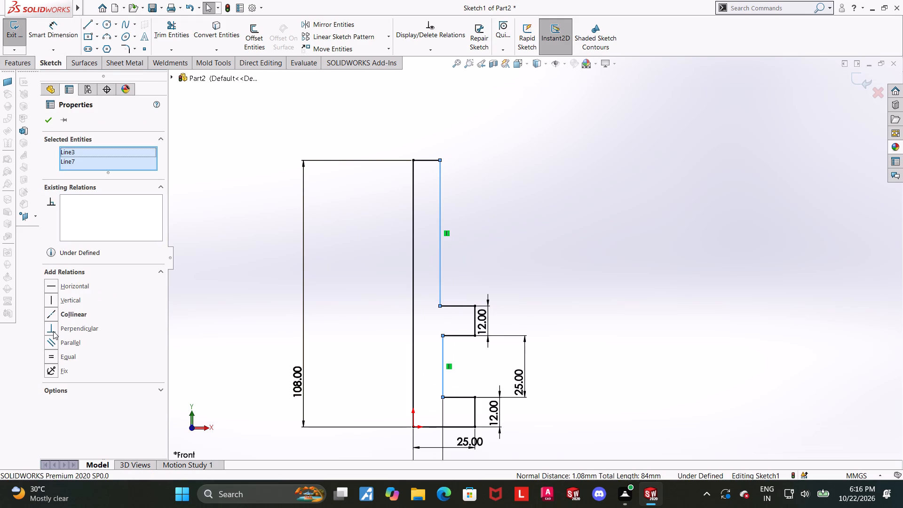
click(53, 318)
click(547, 300)
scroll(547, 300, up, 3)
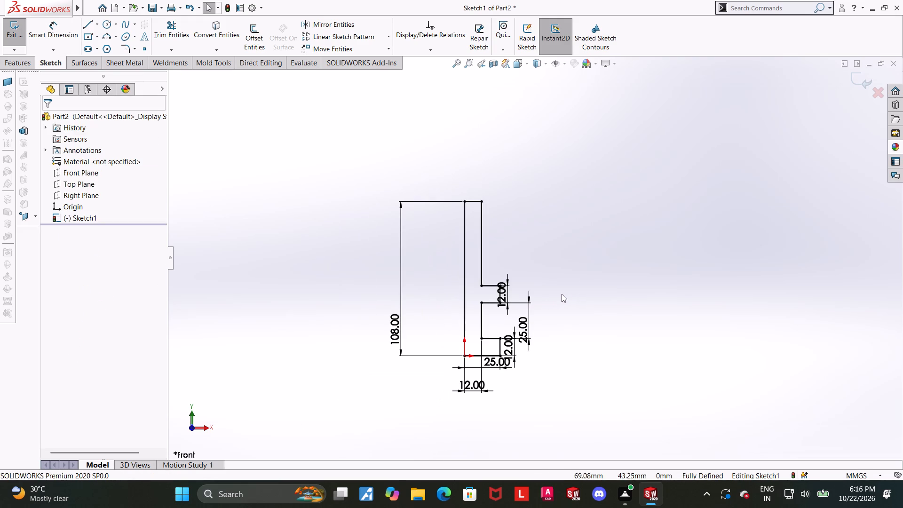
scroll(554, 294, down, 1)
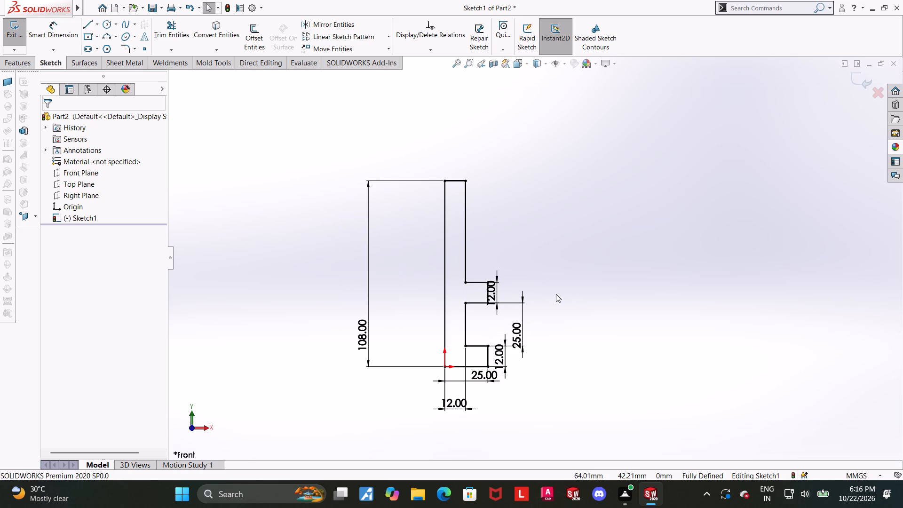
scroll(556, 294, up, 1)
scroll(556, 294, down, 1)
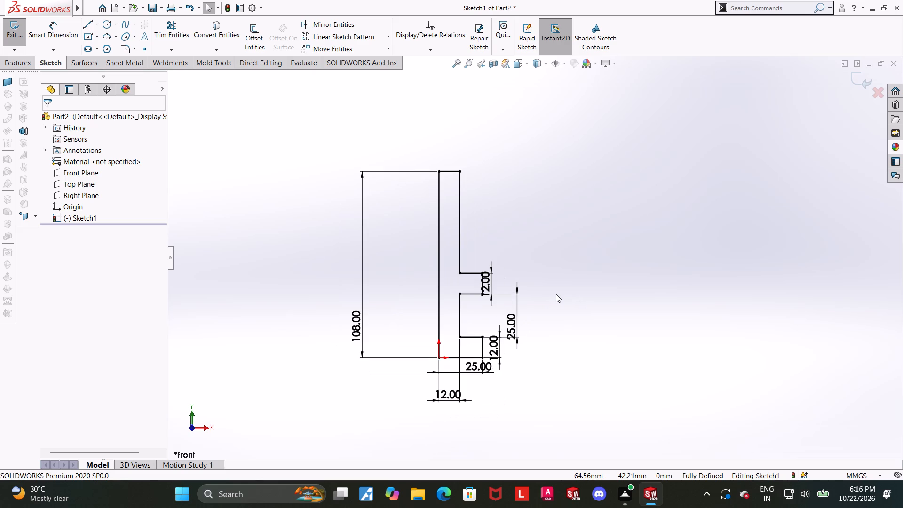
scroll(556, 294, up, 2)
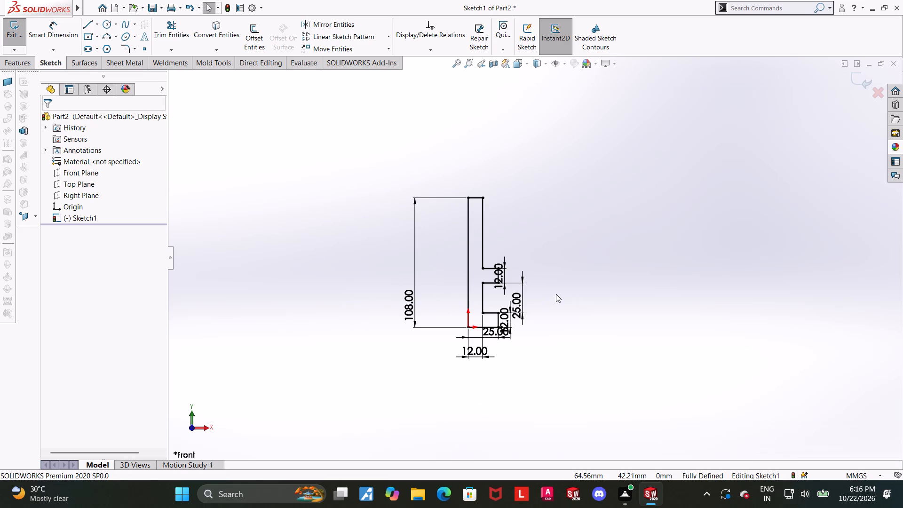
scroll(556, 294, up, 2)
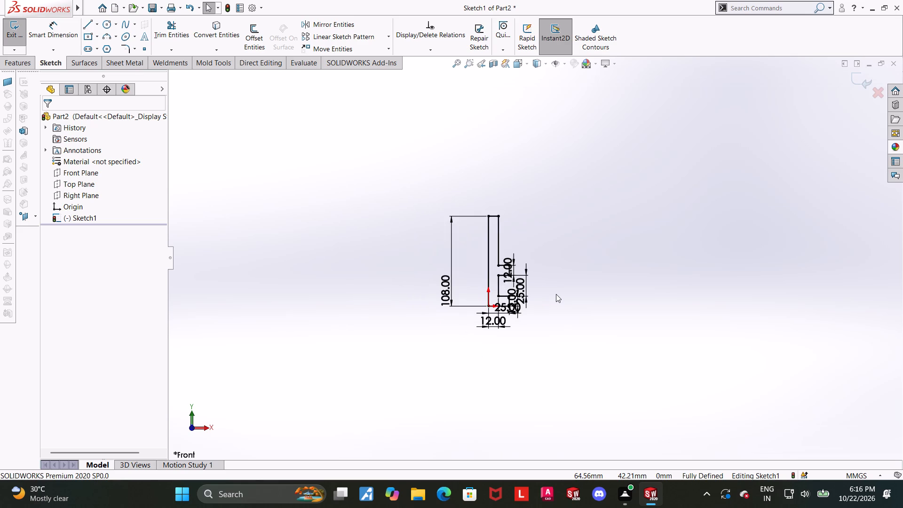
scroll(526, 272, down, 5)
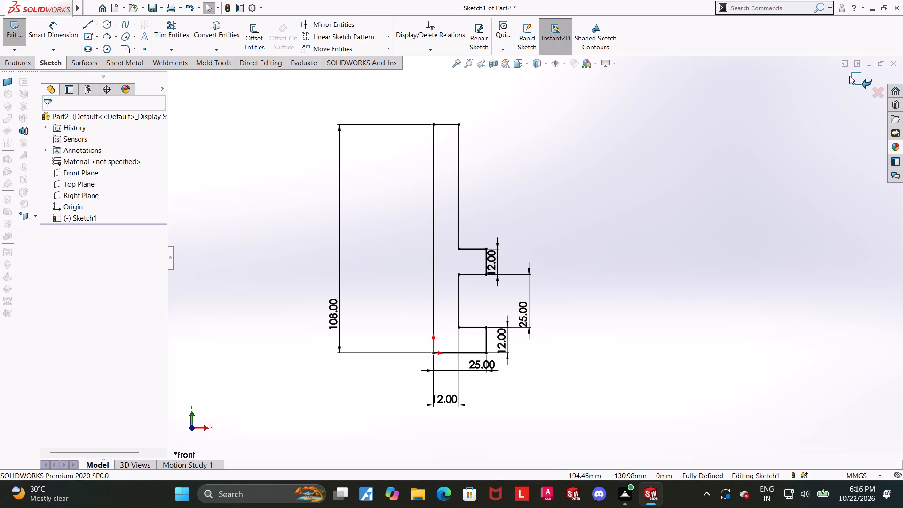
Exit the profile sketch and extrude it as a boss with the Mid Plane end condition and a depth of 60 mm.
click(852, 77)
click(32, 39)
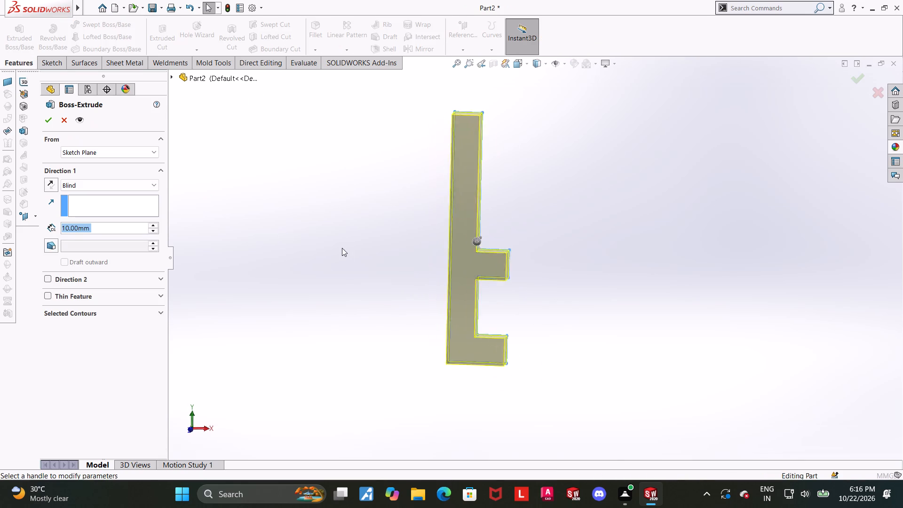
middle_drag(342, 248, 351, 257)
middle_drag(369, 261, 479, 306)
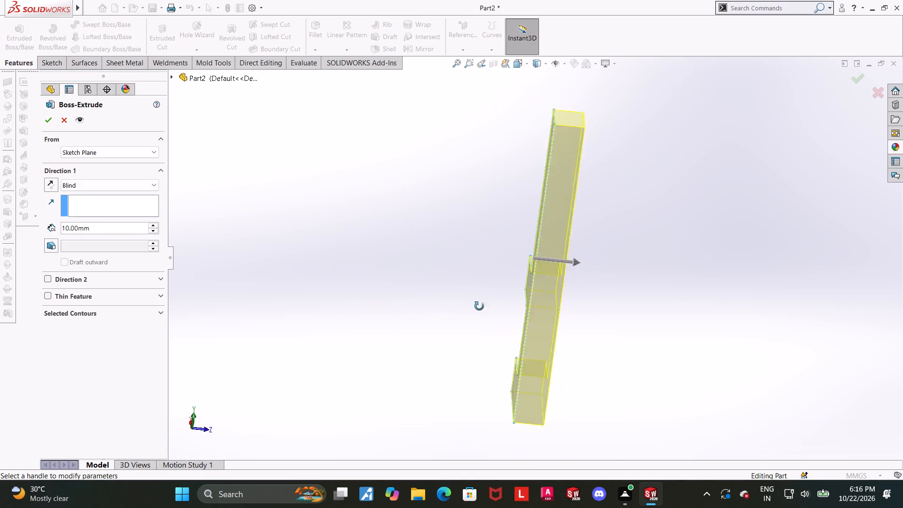
middle_drag(479, 306, 441, 265)
click(97, 184)
click(100, 243)
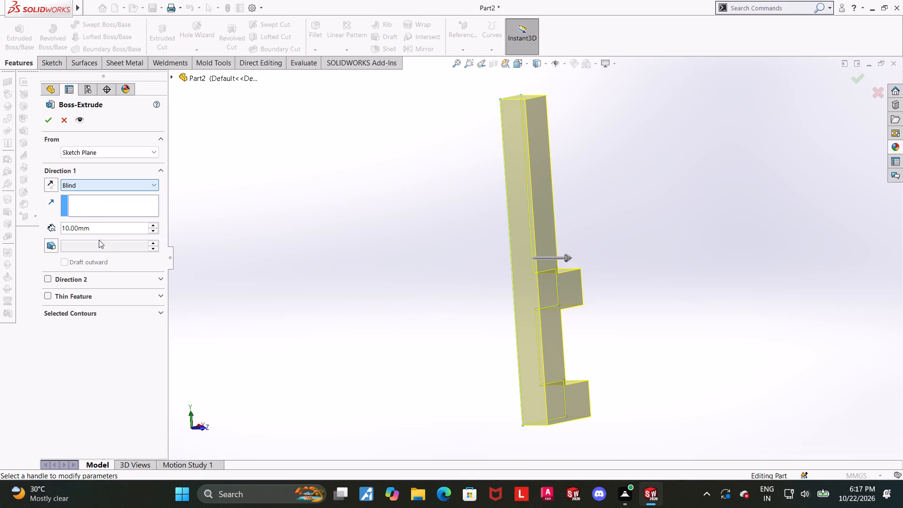
click(95, 183)
click(91, 233)
middle_drag(598, 243, 606, 302)
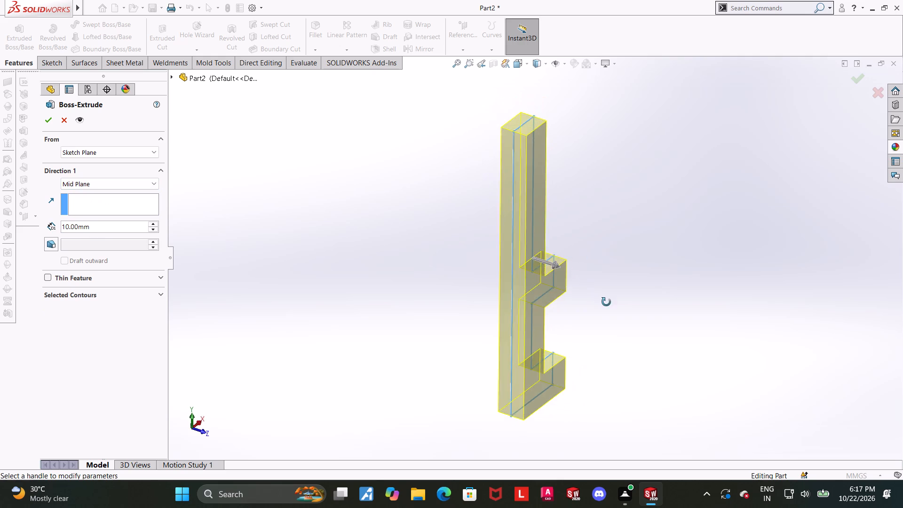
middle_drag(606, 302, 599, 279)
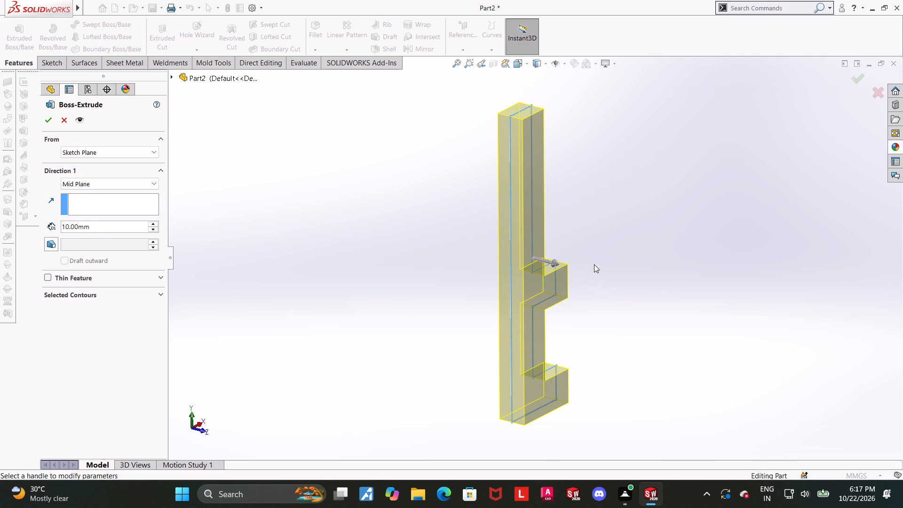
click(111, 227)
drag(121, 226, 27, 225)
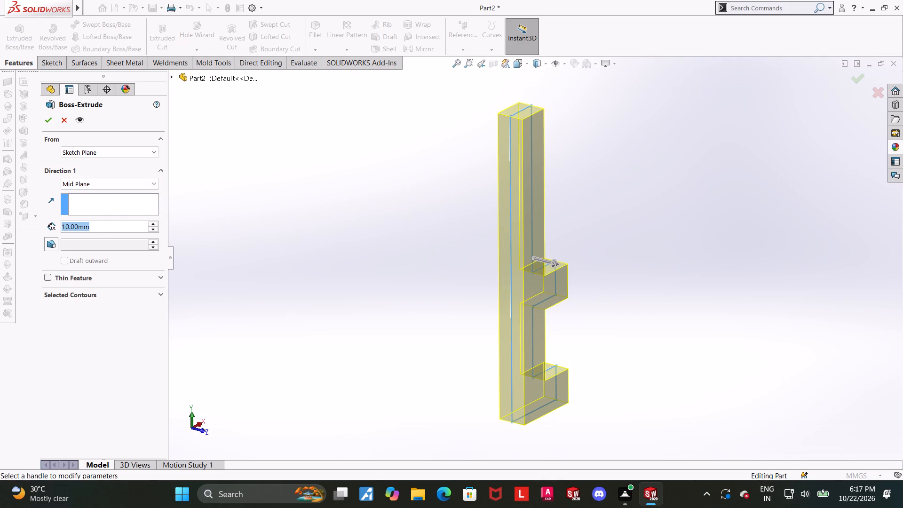
drag(27, 225, 0, 225)
text(60)
key(Return)
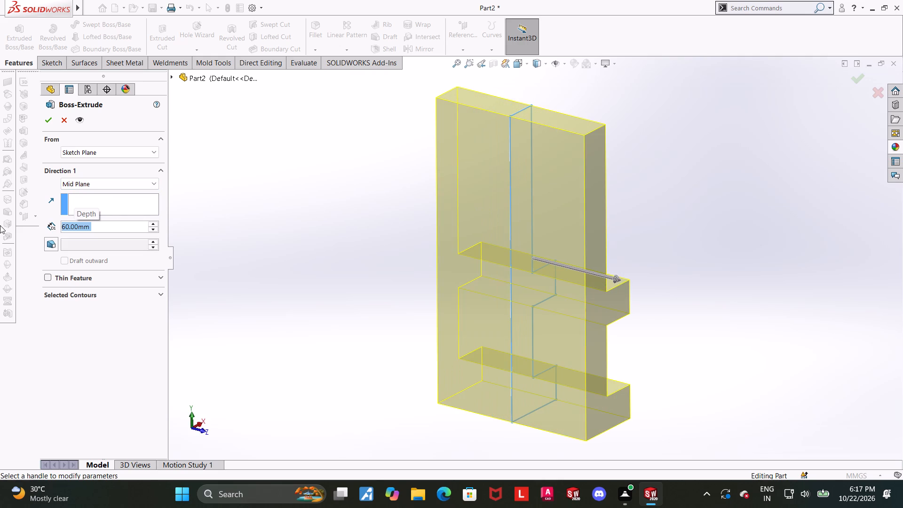
click(43, 120)
click(342, 230)
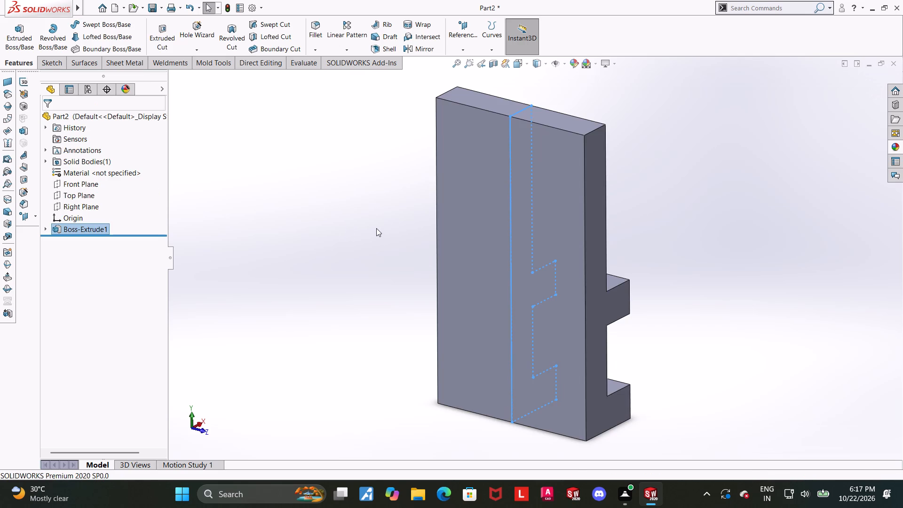
Start a new sketch on the large flat face on the side opposite the two tabs.
scroll(376, 228, up, 2)
middle_drag(375, 228, 382, 215)
click(487, 194)
click(529, 168)
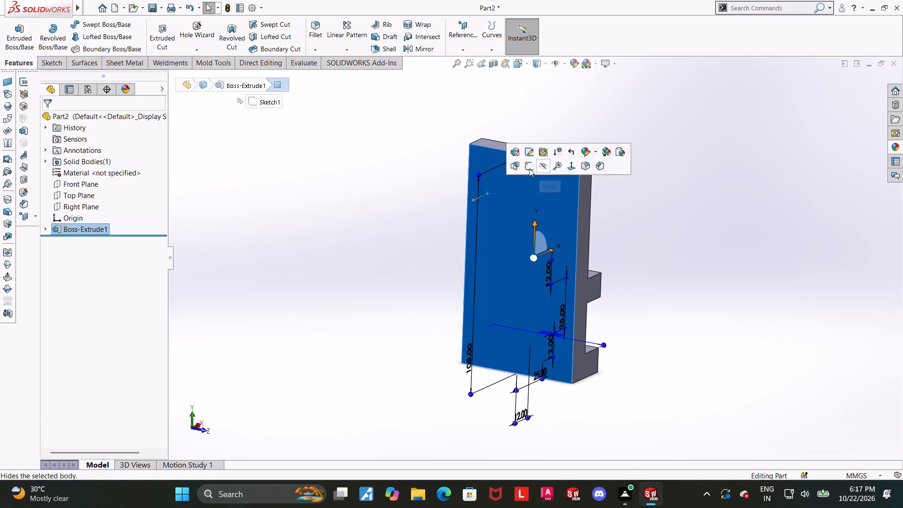
click(71, 245)
click(90, 233)
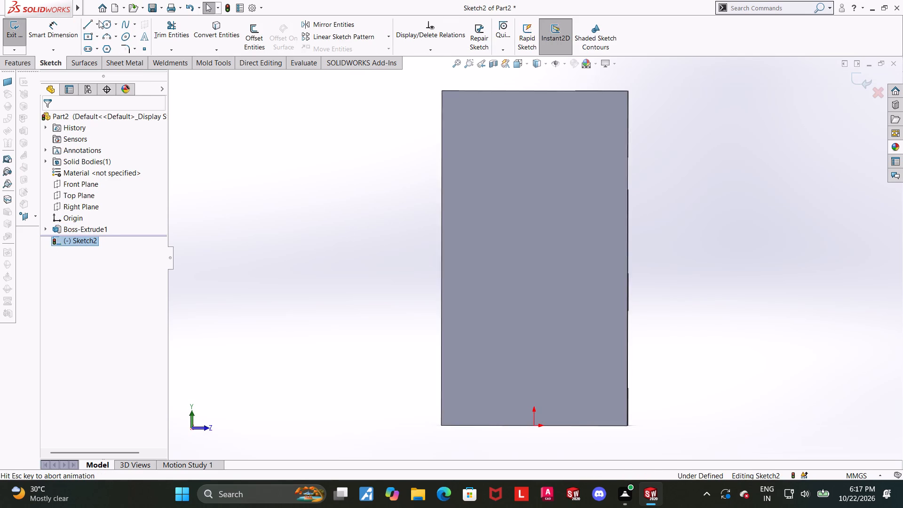
Sketch a circle near the face's upper-left corner, with its circumference reaching the top edge.
click(105, 24)
scroll(461, 120, up, 1)
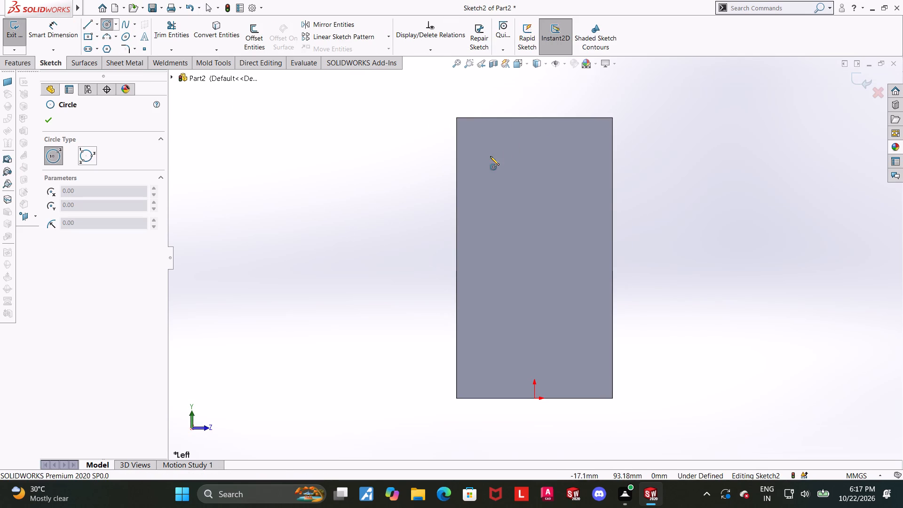
click(492, 151)
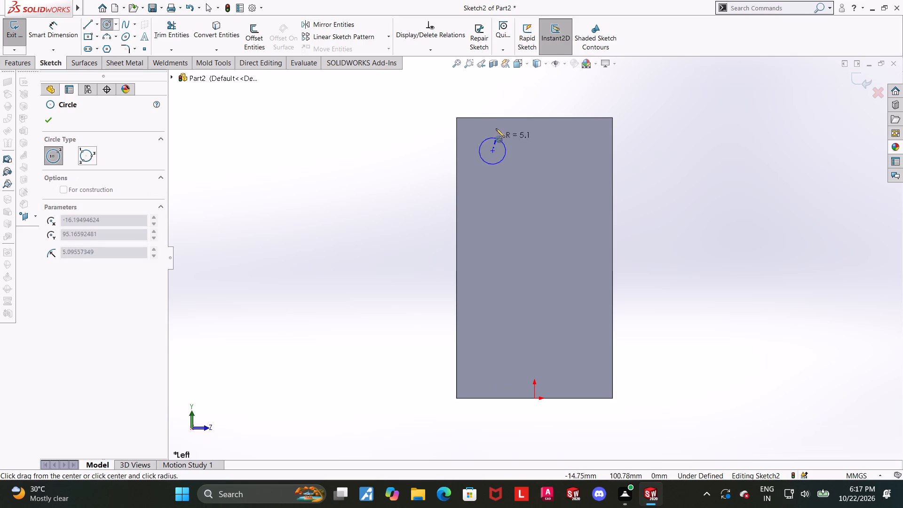
click(481, 119)
key(Escape)
key(Escape)
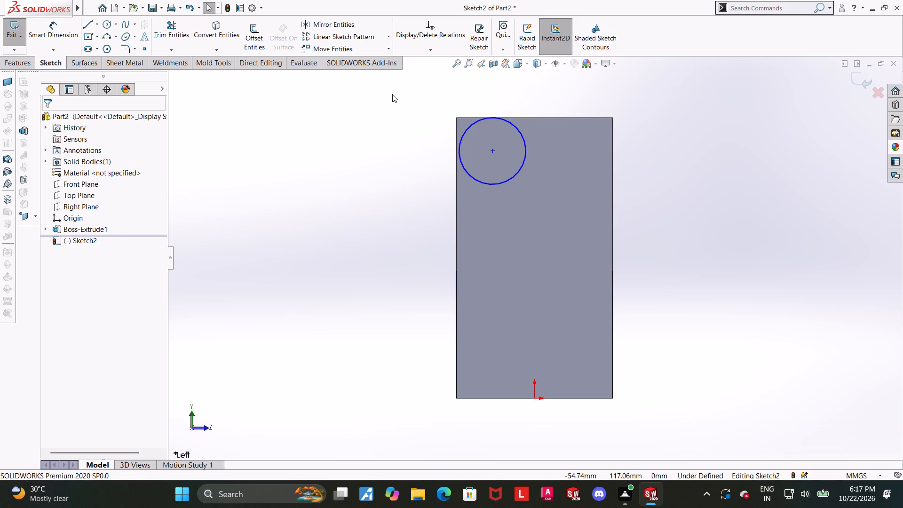
Sketch a second circle of about 16 mm radius near the face's upper-right corner, with its centre level with the first circle's.
scroll(390, 94, up, 1)
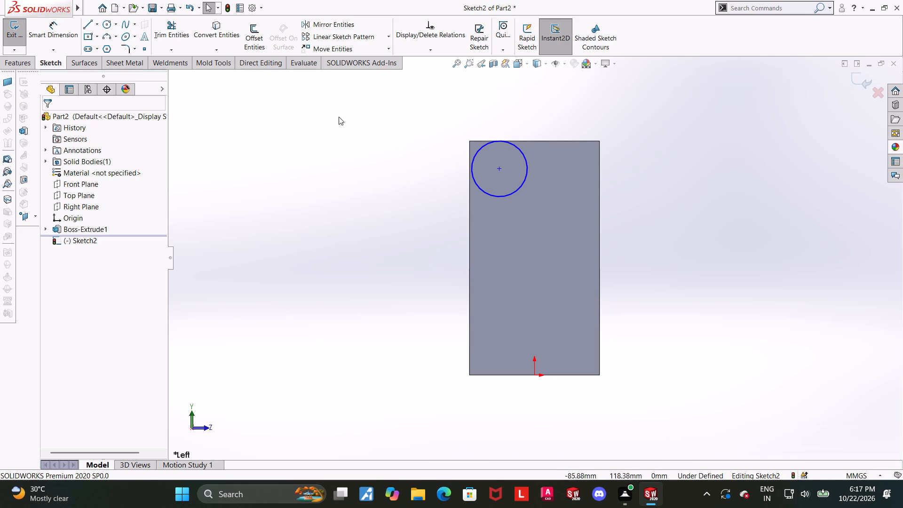
click(110, 23)
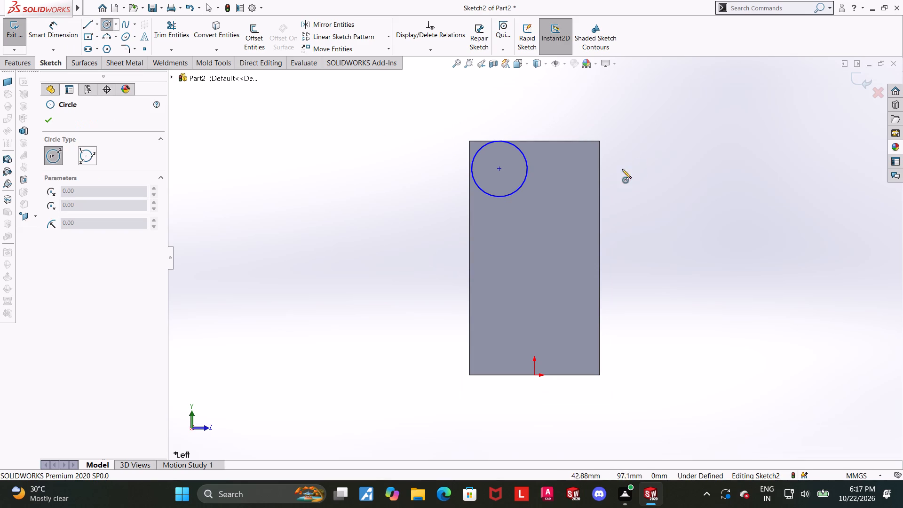
click(575, 168)
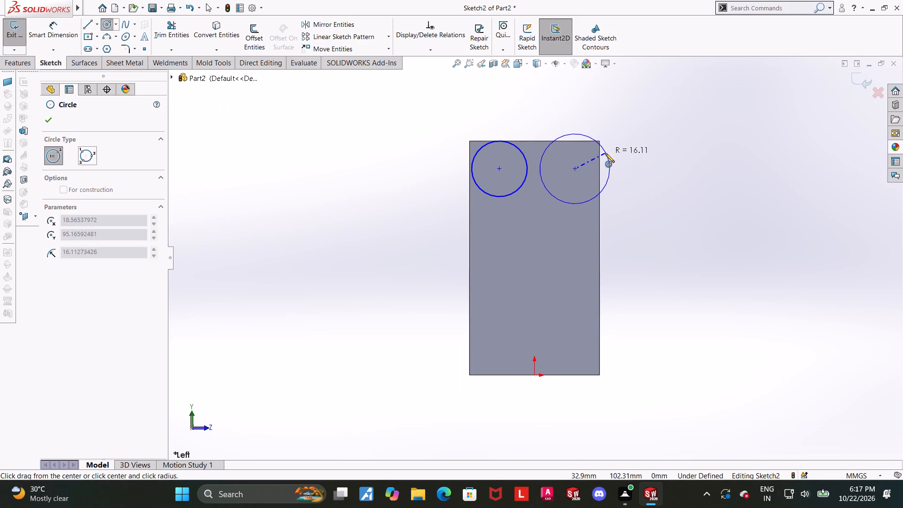
click(605, 153)
key(Escape)
key(Escape)
Dimension the diameter of the circle near the face's upper-left corner as 36 mm.
click(61, 32)
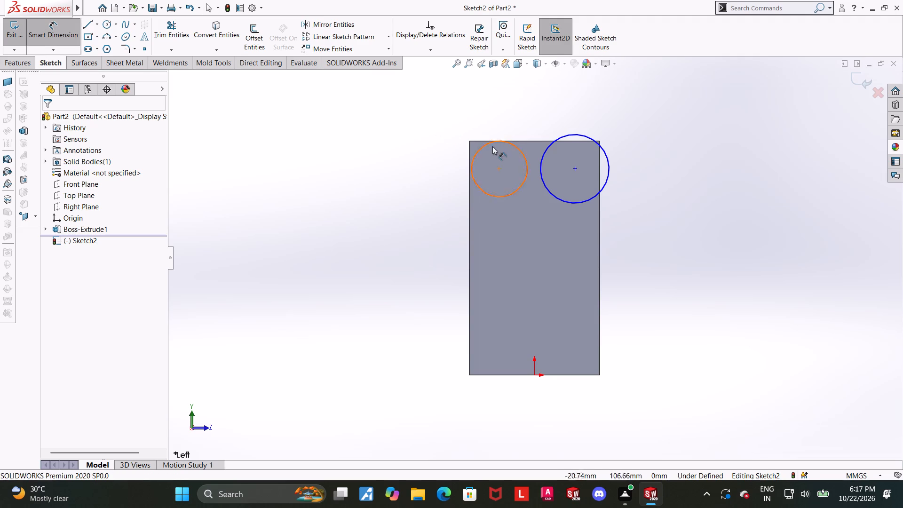
click(485, 145)
click(376, 112)
text(36)
key(Return)
key(Escape)
click(739, 219)
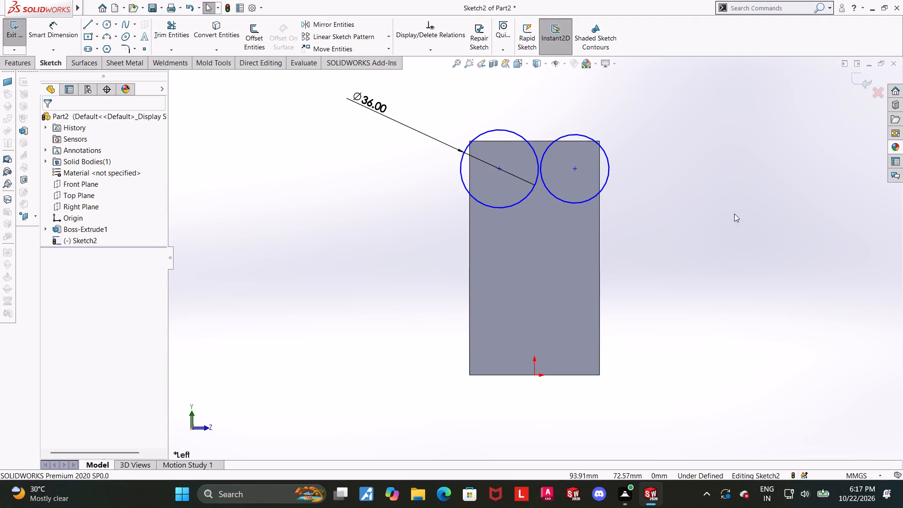
Add an Equal relation between the two circles.
scroll(506, 88, down, 2)
ctrl+click(520, 169)
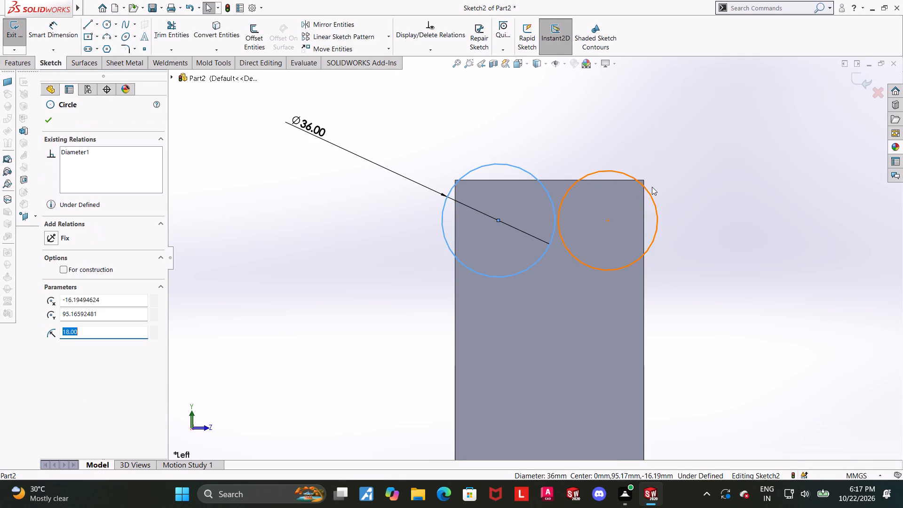
ctrl+click(650, 191)
click(58, 327)
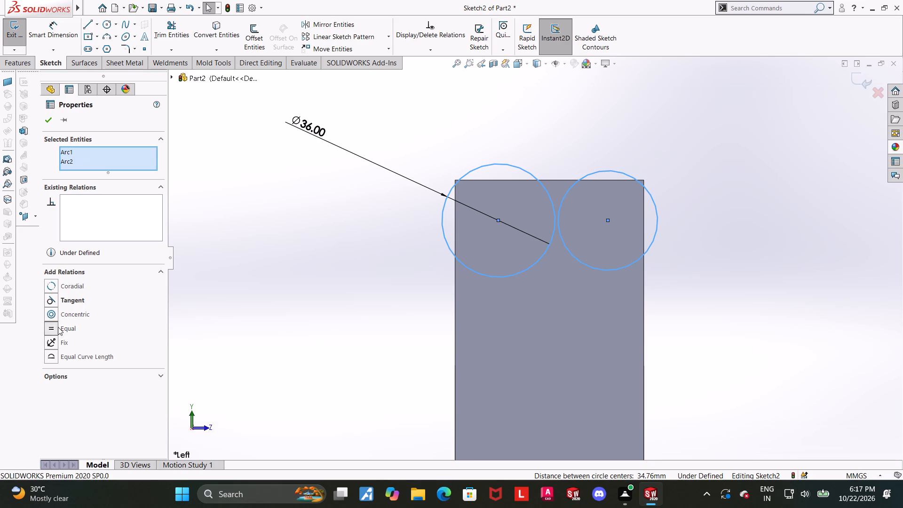
scroll(579, 305, up, 3)
click(781, 279)
Dimension the horizontal distance between the two circle centres as 60 mm.
scroll(646, 252, down, 2)
scroll(524, 228, down, 2)
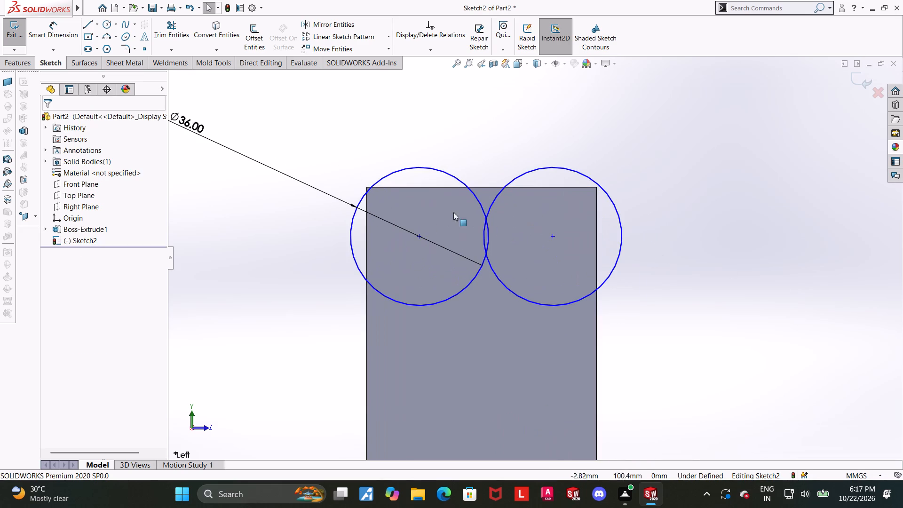
click(52, 32)
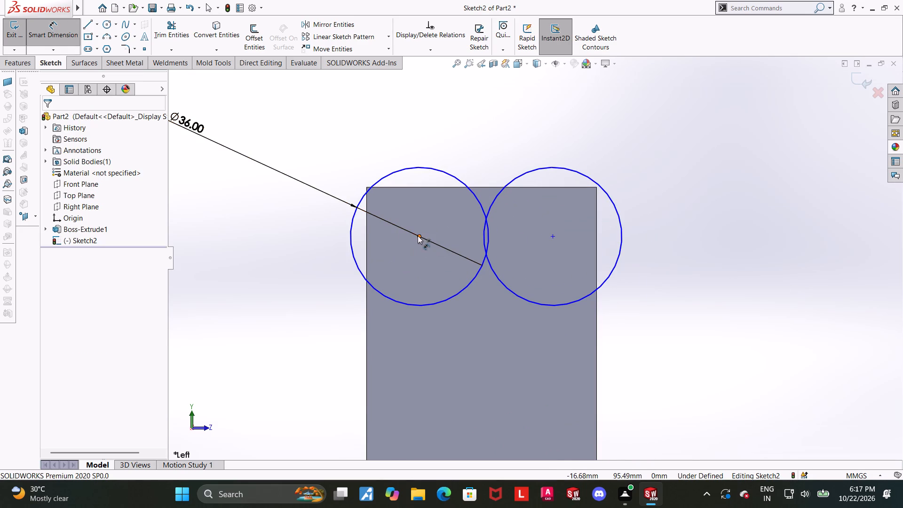
click(418, 236)
click(552, 236)
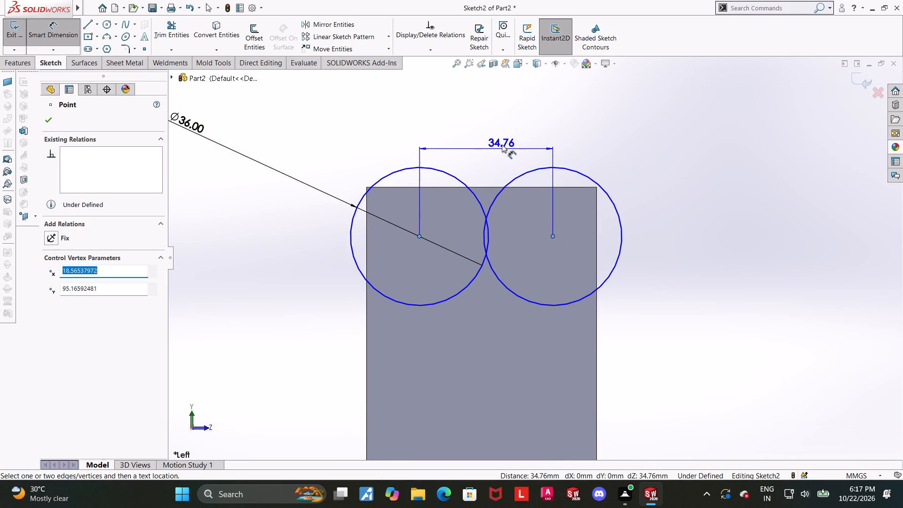
click(503, 141)
text(60)
key(Return)
key(Escape)
scroll(571, 241, up, 3)
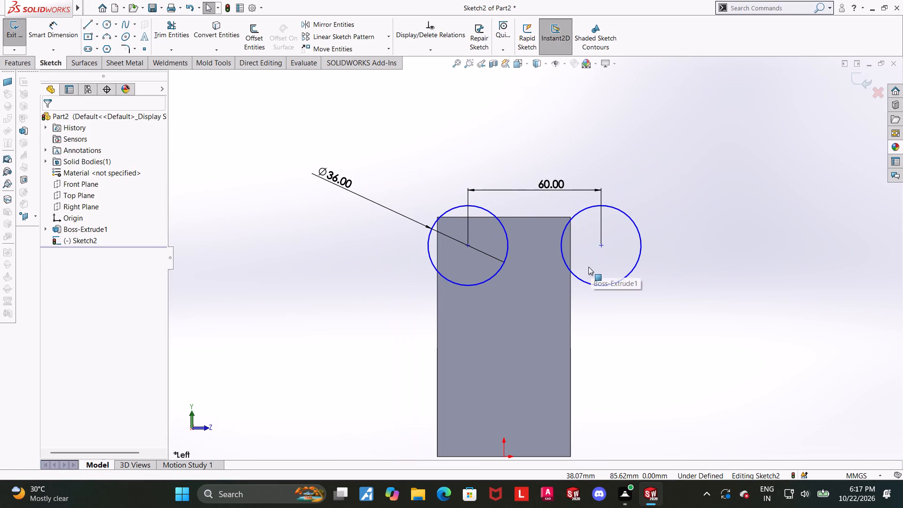
click(645, 340)
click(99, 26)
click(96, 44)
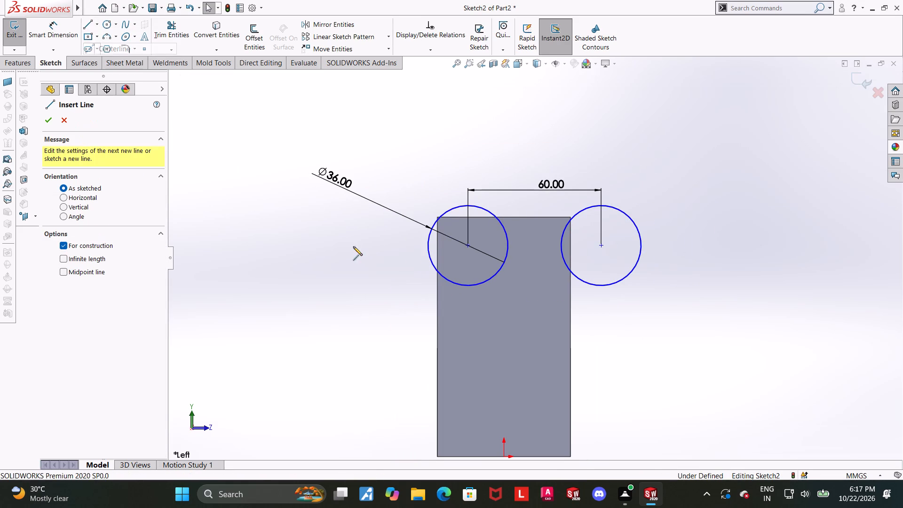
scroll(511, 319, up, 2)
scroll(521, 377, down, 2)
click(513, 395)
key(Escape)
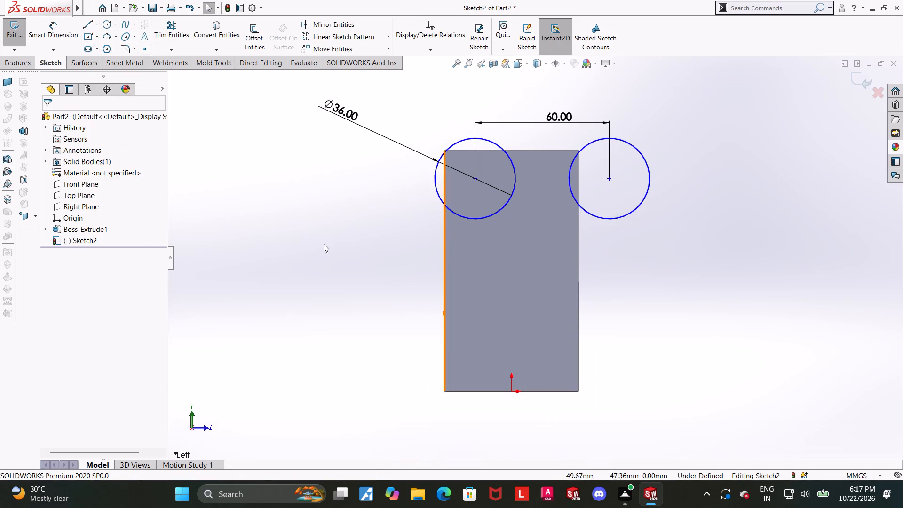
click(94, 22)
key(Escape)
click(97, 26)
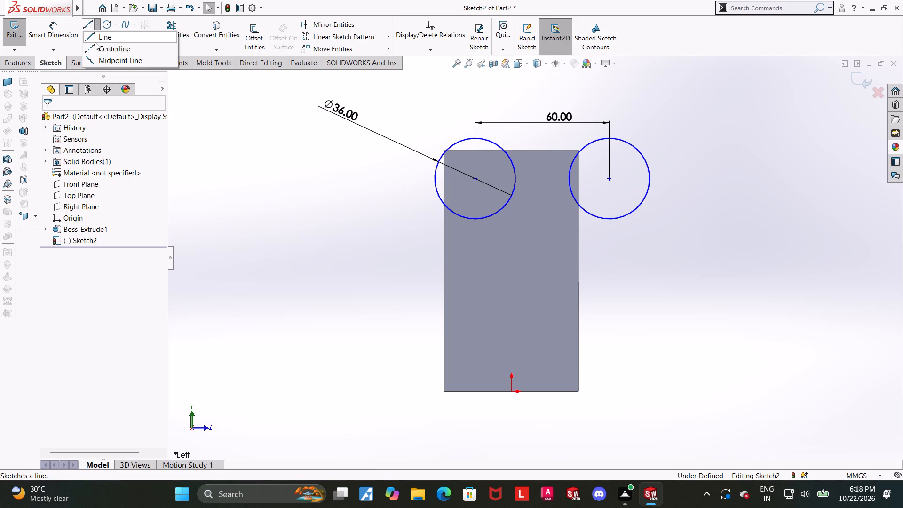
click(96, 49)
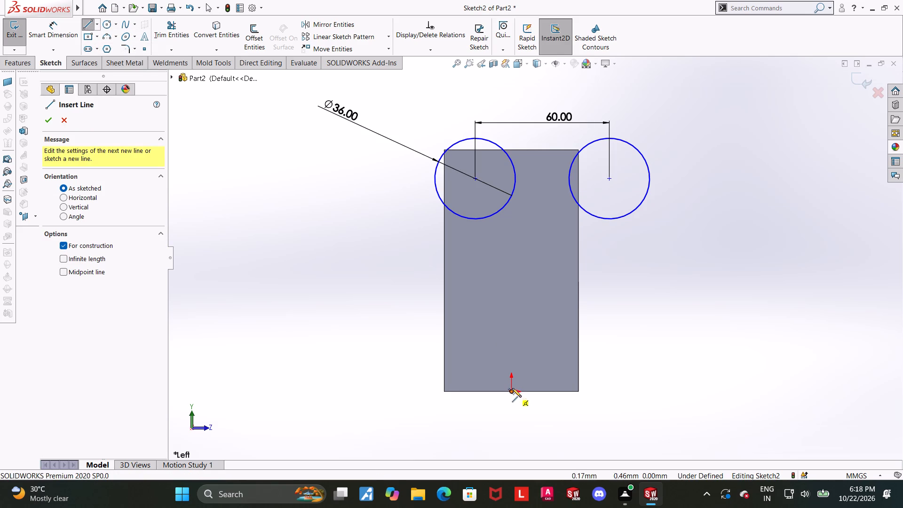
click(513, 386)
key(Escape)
Sketch a vertical centerline about 33 mm long upward from the origin on the face's bottom edge.
click(97, 25)
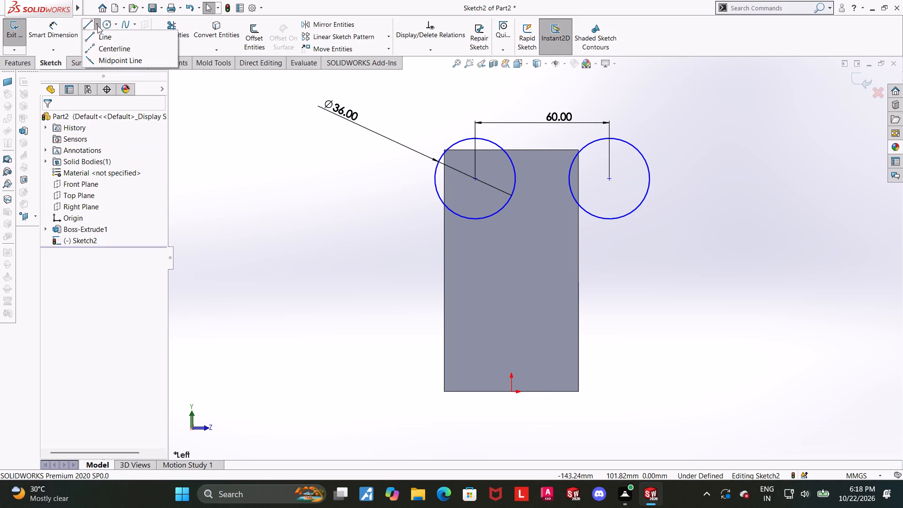
click(97, 46)
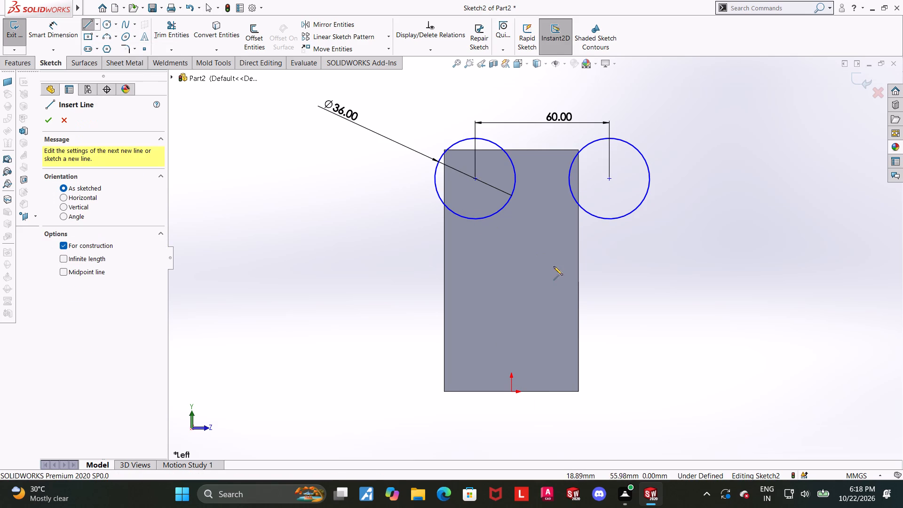
click(512, 393)
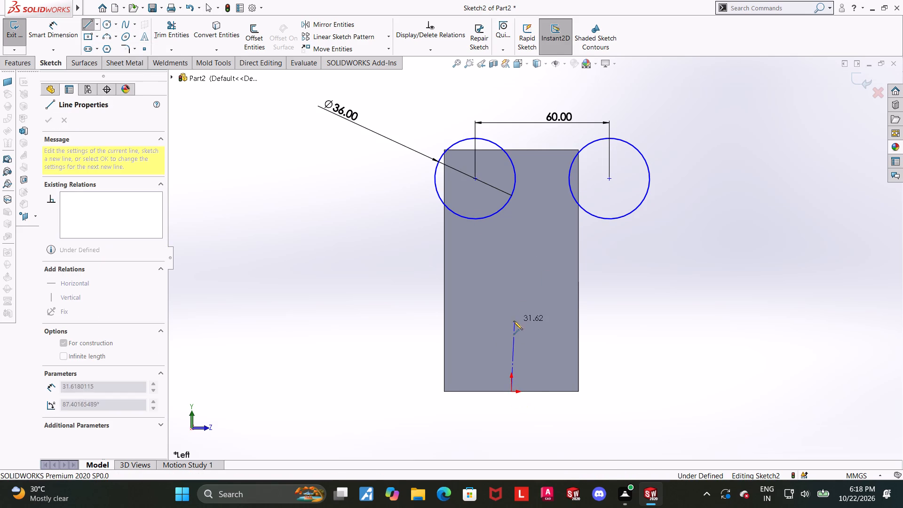
click(510, 318)
key(Escape)
key(Escape)
key(Escape)
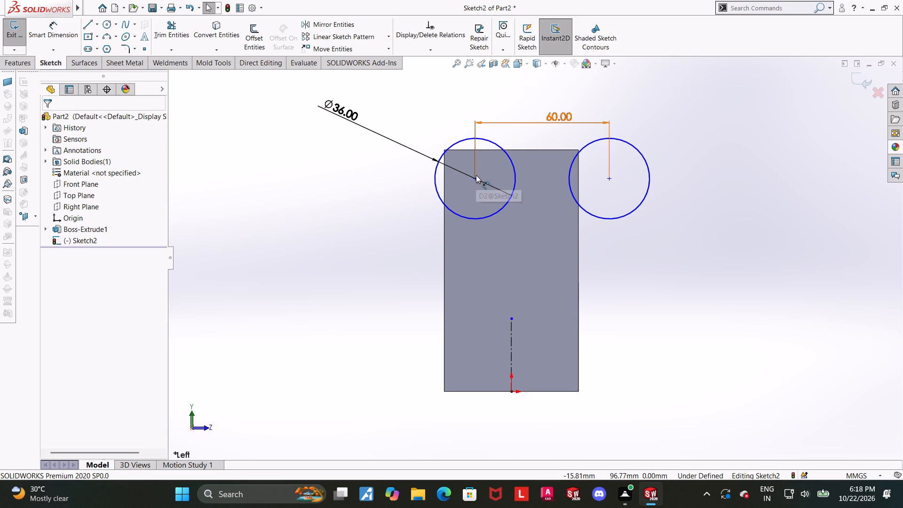
Add a Symmetric relation between the two circle centres about the vertical centerline.
click(475, 177)
ctrl+click(513, 357)
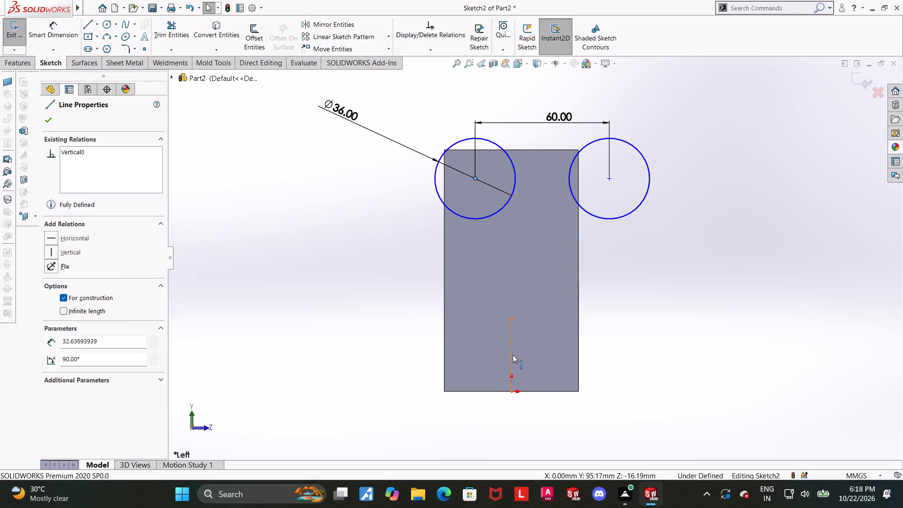
ctrl+click(608, 178)
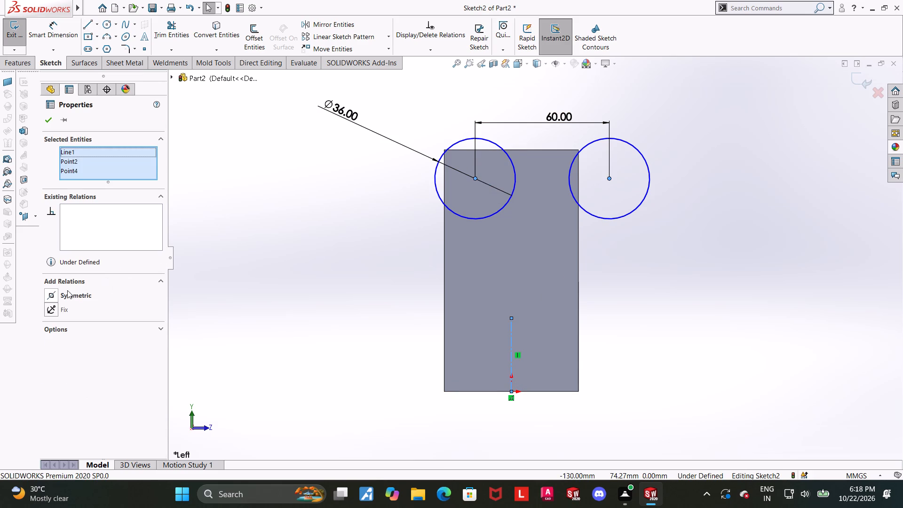
click(55, 295)
click(578, 268)
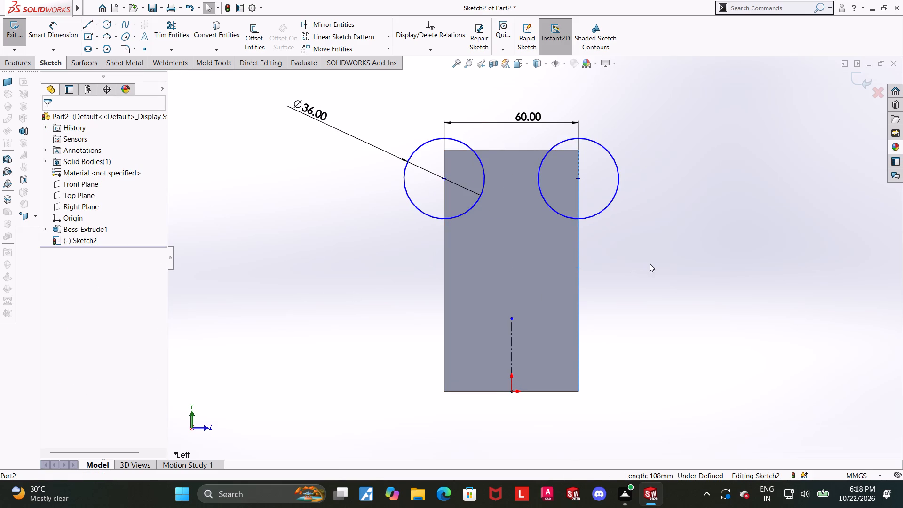
click(650, 263)
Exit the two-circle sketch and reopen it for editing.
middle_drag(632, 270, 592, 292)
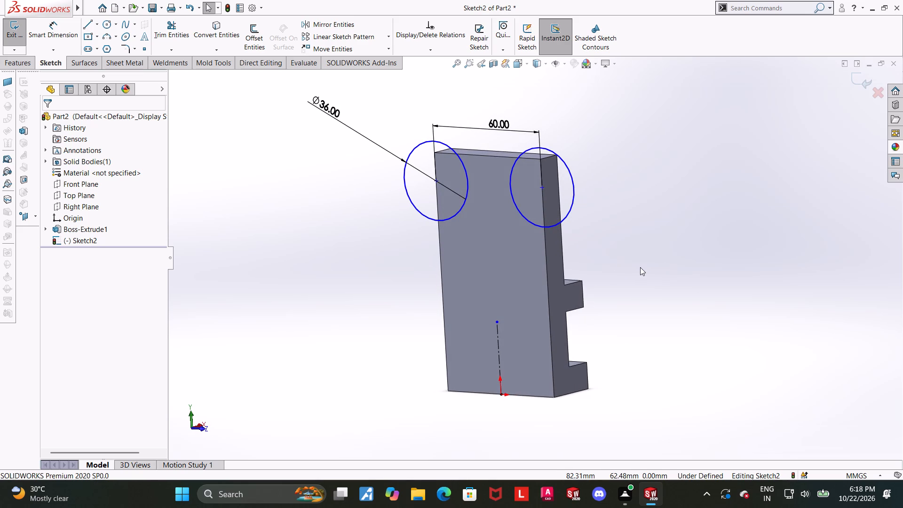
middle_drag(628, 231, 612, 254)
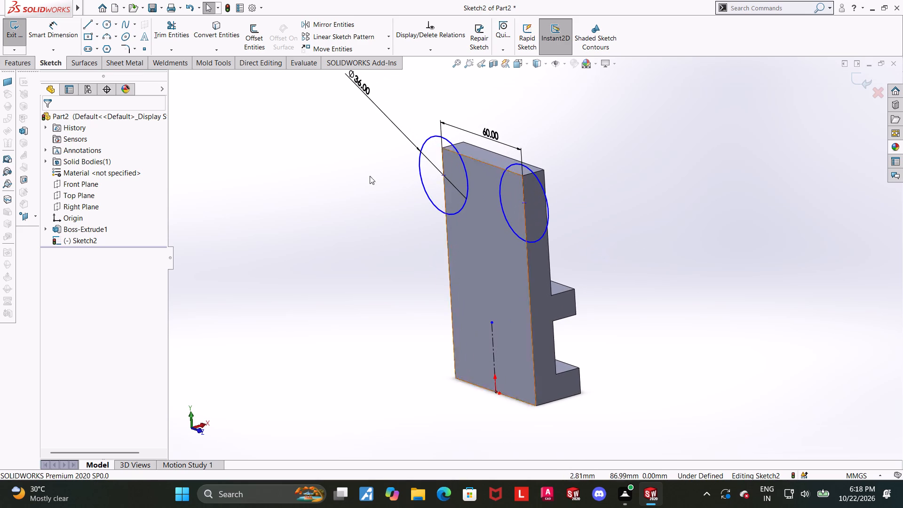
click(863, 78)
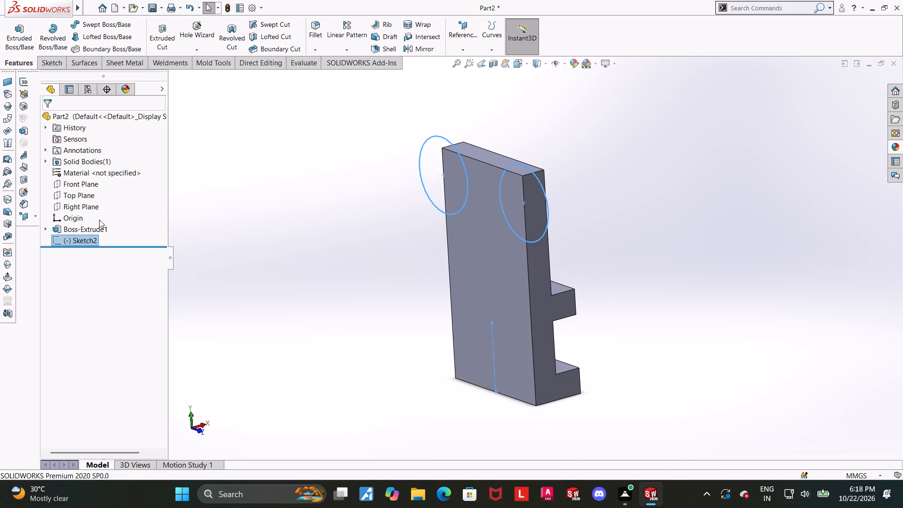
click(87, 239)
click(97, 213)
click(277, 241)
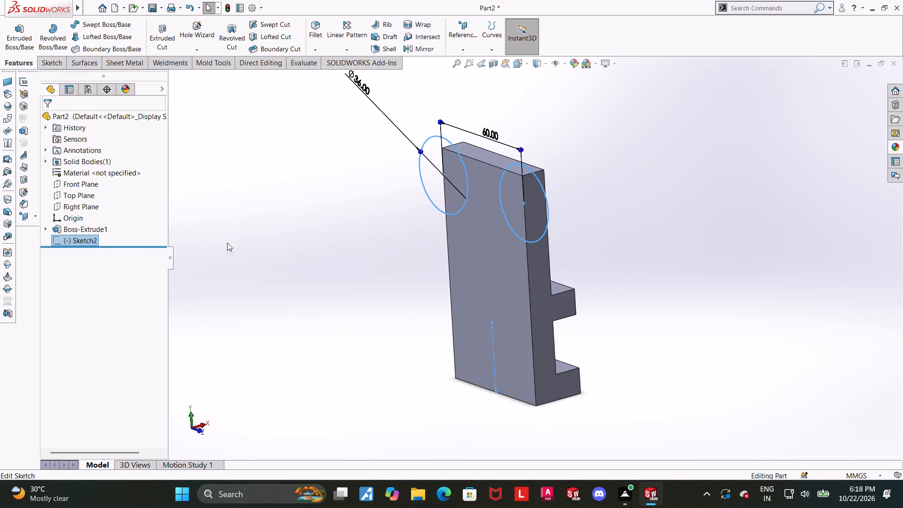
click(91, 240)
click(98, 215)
View the sketch face-on and dimension the left circle's centre 90 mm vertically above the origin.
click(91, 237)
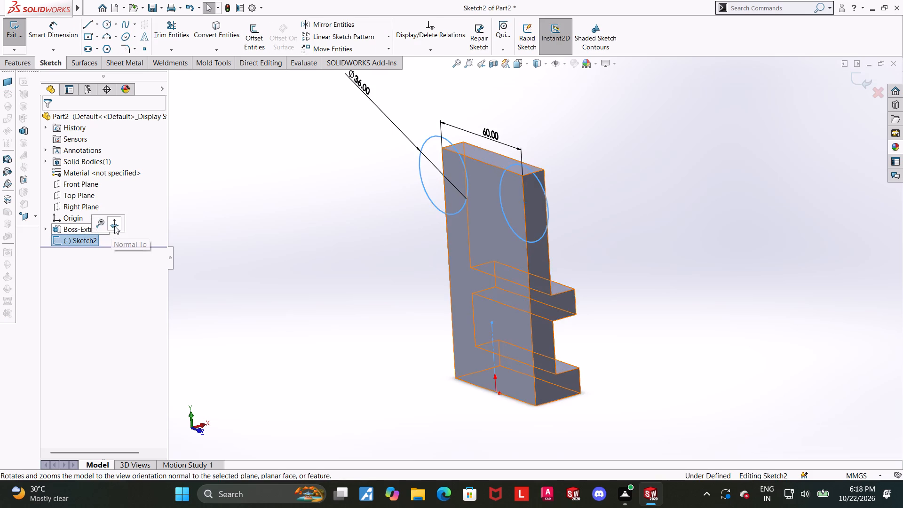
click(114, 226)
click(41, 19)
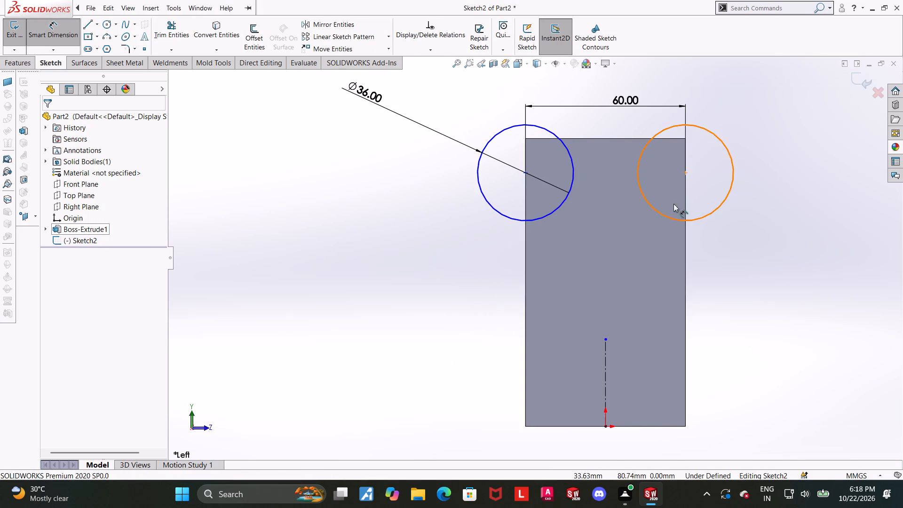
click(526, 173)
click(606, 428)
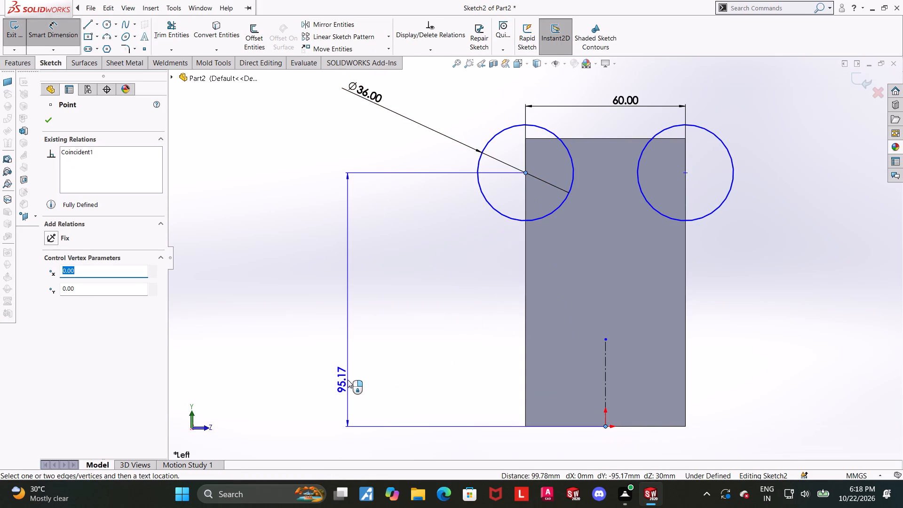
click(348, 380)
text(90)
key(Return)
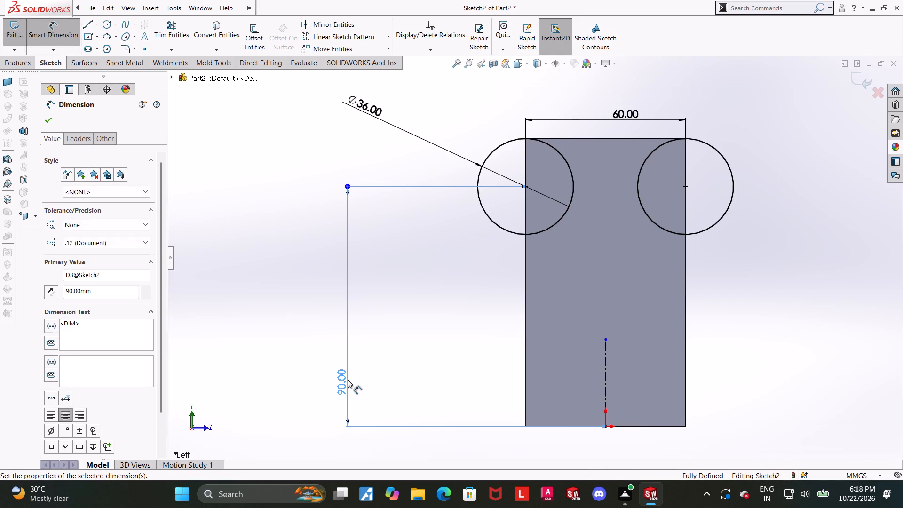
Exit the two-circle sketch.
scroll(381, 366, up, 3)
scroll(740, 312, down, 1)
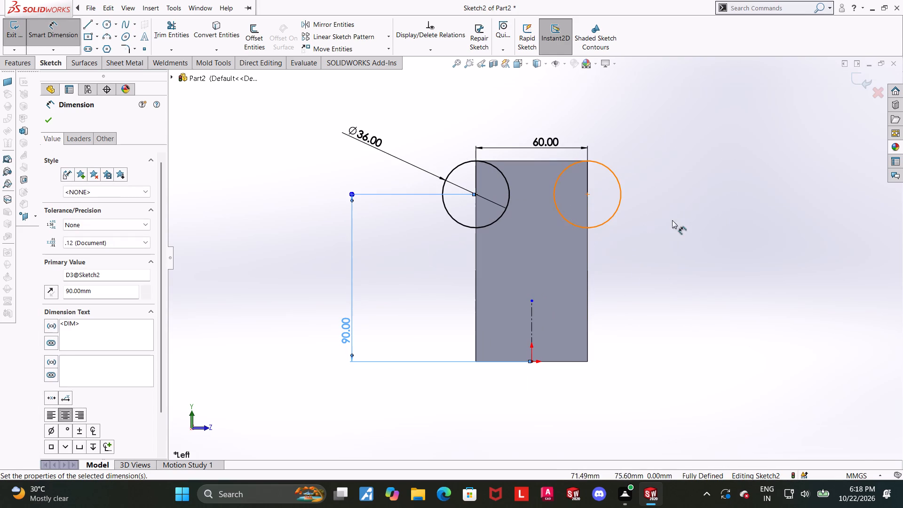
scroll(602, 170, down, 5)
scroll(680, 168, up, 3)
click(863, 86)
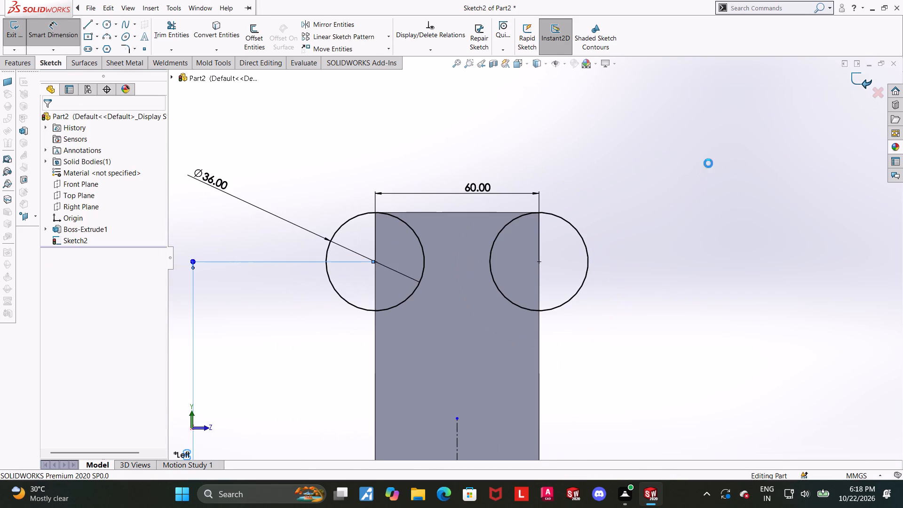
Change the sketch plane of the two-circle sketch to the block's tab-side face above the upper tab.
scroll(682, 183, up, 2)
middle_drag(650, 212, 597, 243)
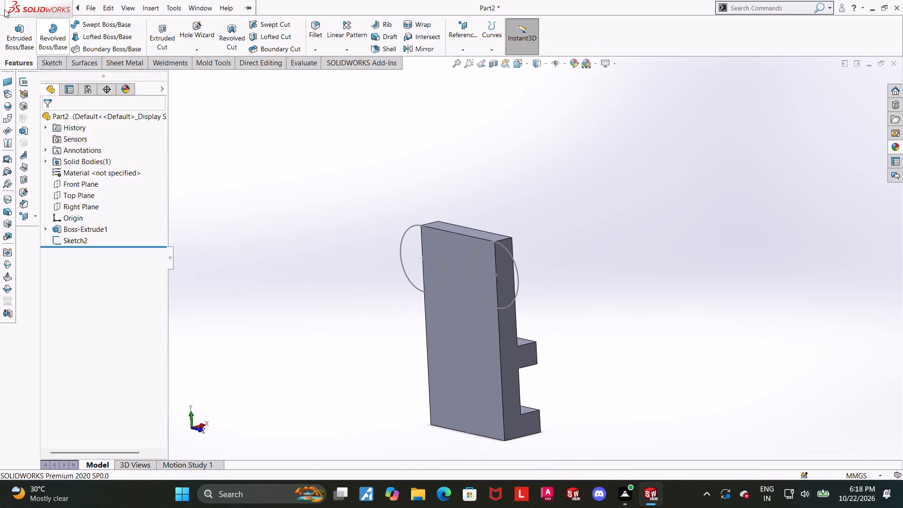
right_click(72, 238)
click(94, 217)
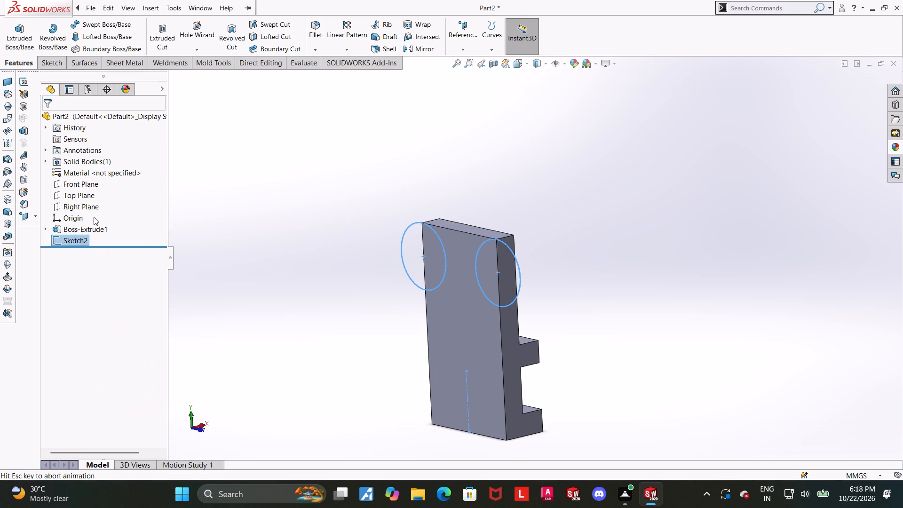
click(287, 244)
right_click(73, 243)
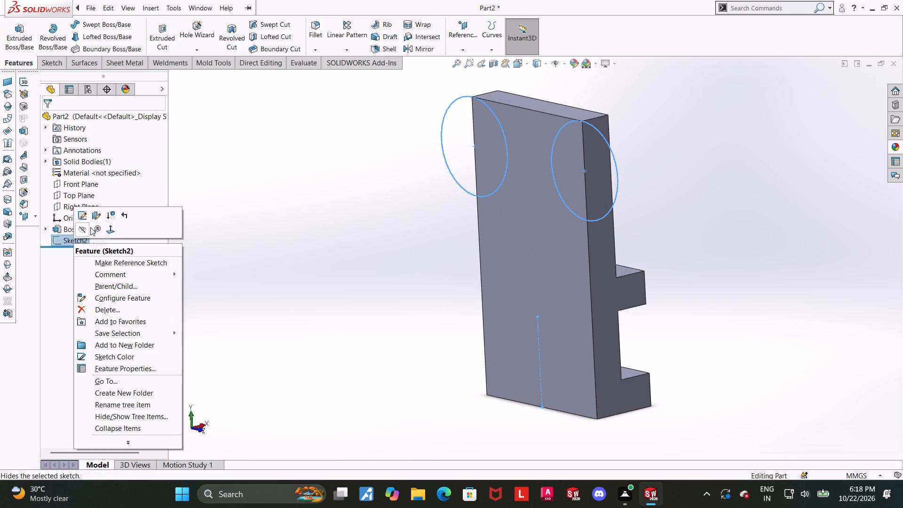
click(96, 217)
middle_drag(367, 284, 291, 295)
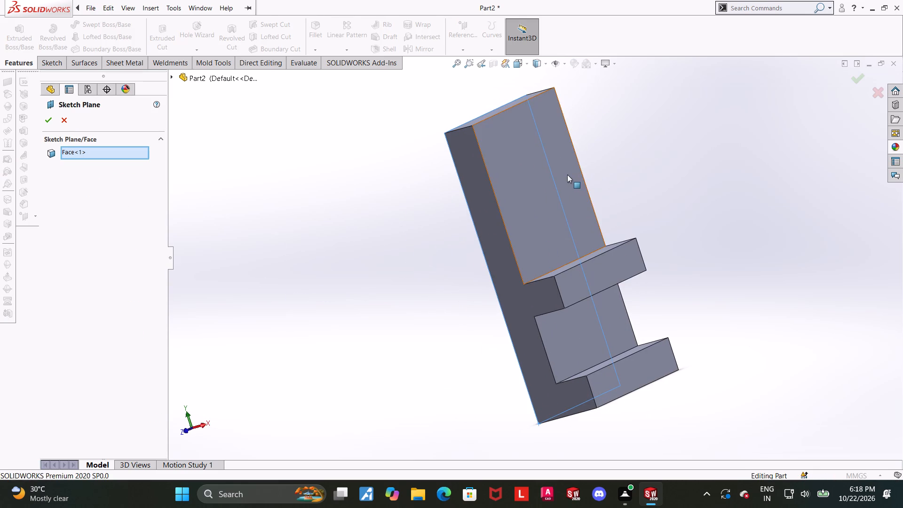
middle_drag(570, 176, 583, 228)
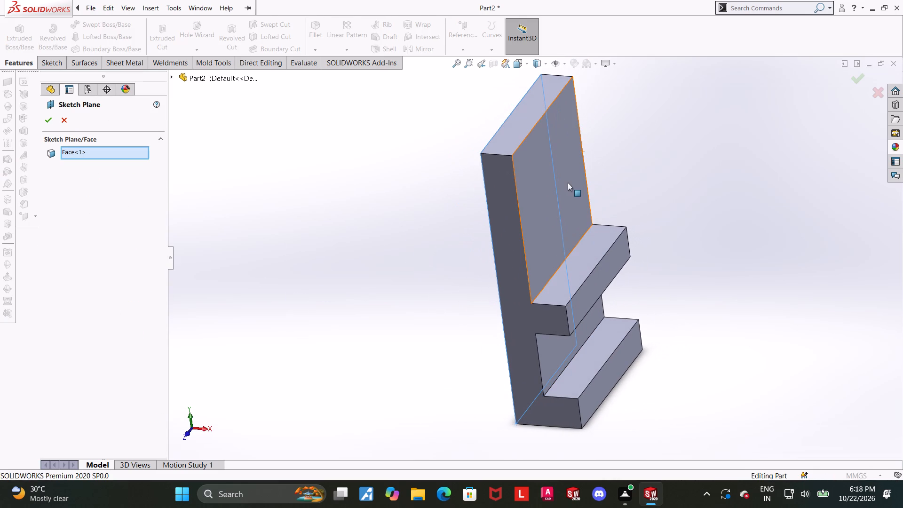
click(568, 183)
middle_drag(664, 230, 710, 198)
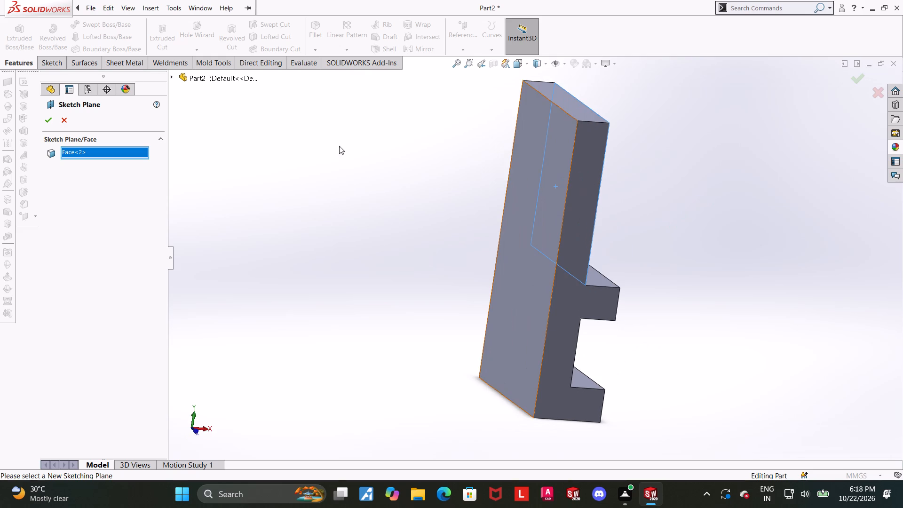
click(53, 125)
scroll(416, 273, up, 1)
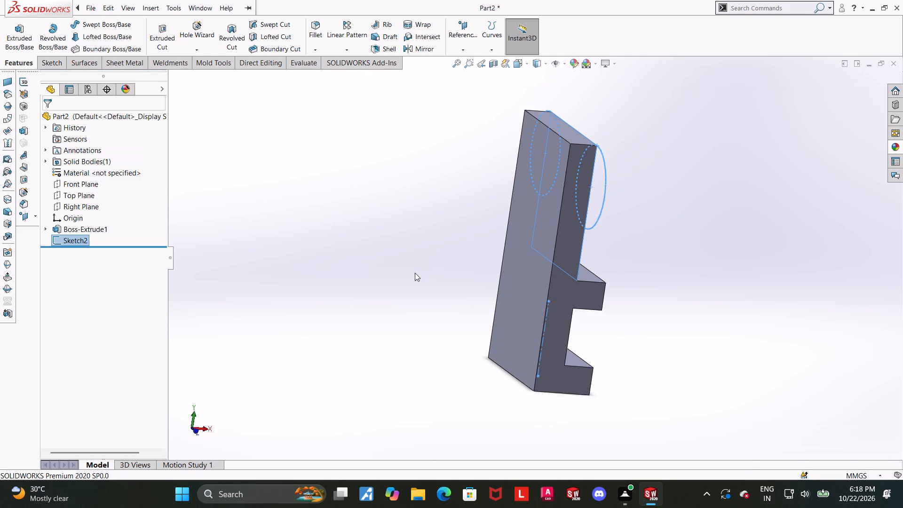
middle_drag(415, 273, 440, 310)
click(817, 206)
scroll(707, 193, down, 2)
scroll(635, 203, up, 3)
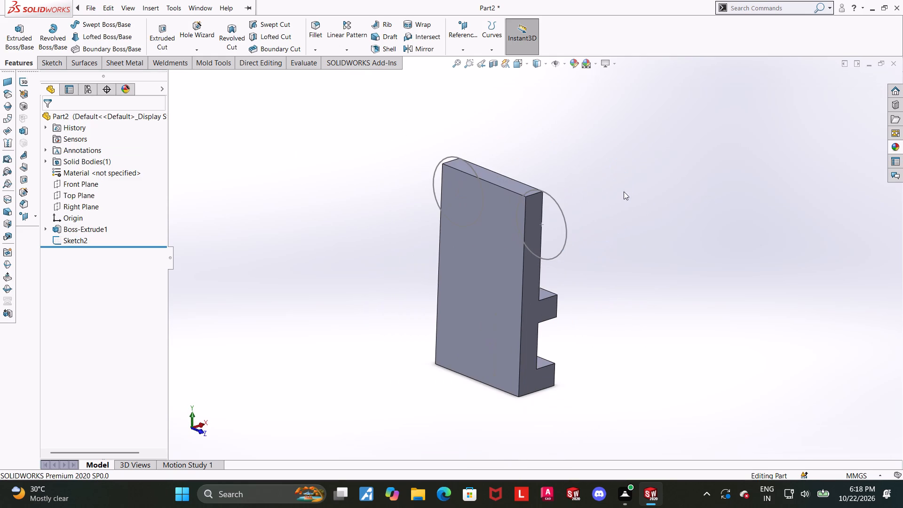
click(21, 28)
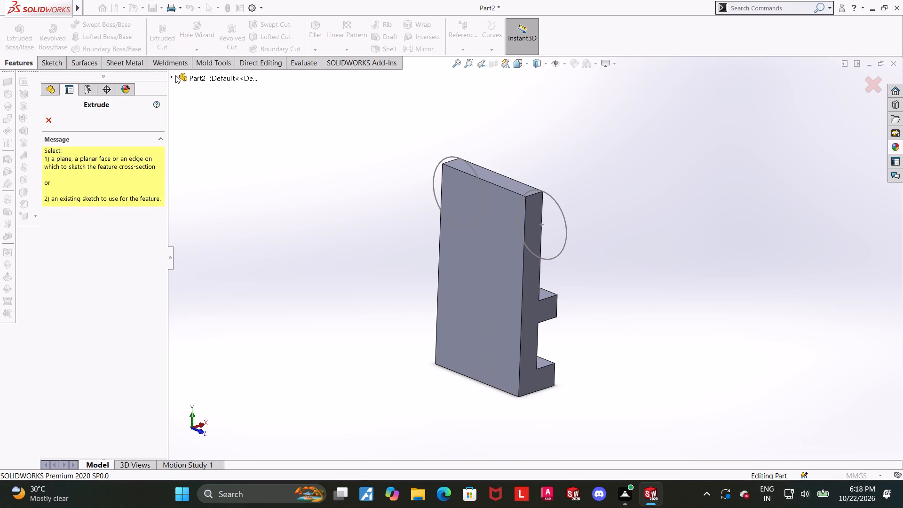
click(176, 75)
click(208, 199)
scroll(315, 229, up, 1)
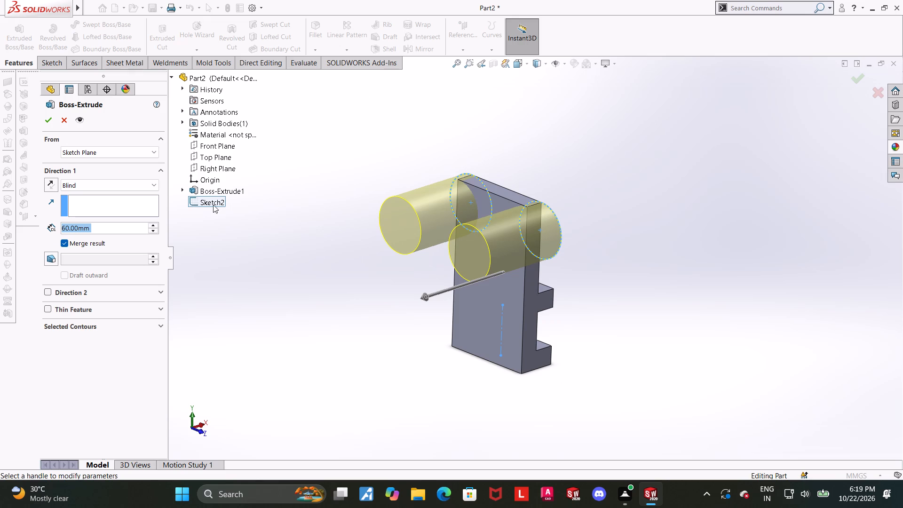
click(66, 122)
Reopen the two-circle sketch face-on and draw a corner rectangle about 60 mm by 8 mm between the circles, starting at the left circle's lowest point.
click(65, 238)
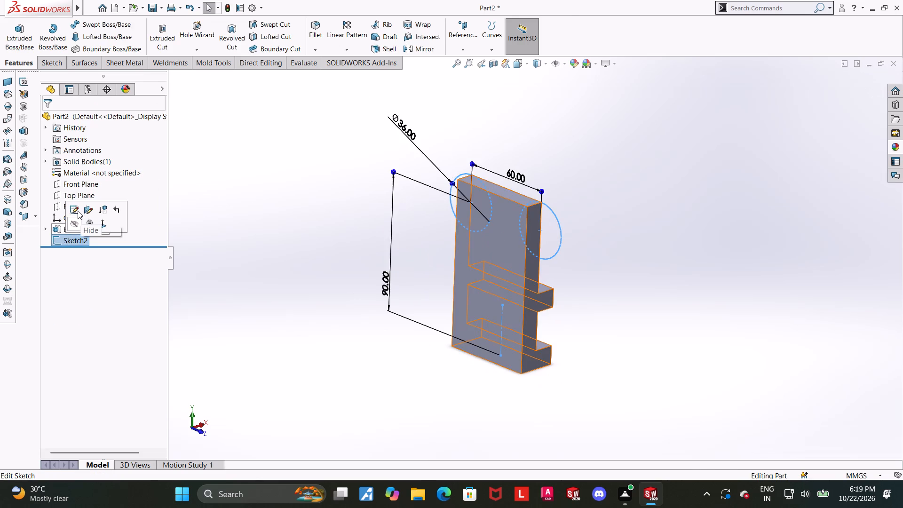
click(76, 211)
click(82, 239)
click(103, 225)
scroll(579, 216, up, 3)
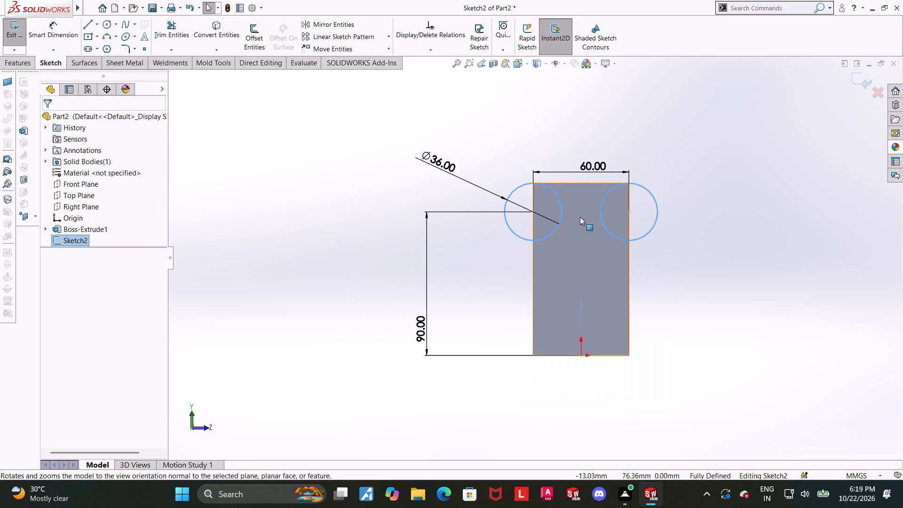
scroll(711, 229, down, 1)
scroll(596, 229, down, 1)
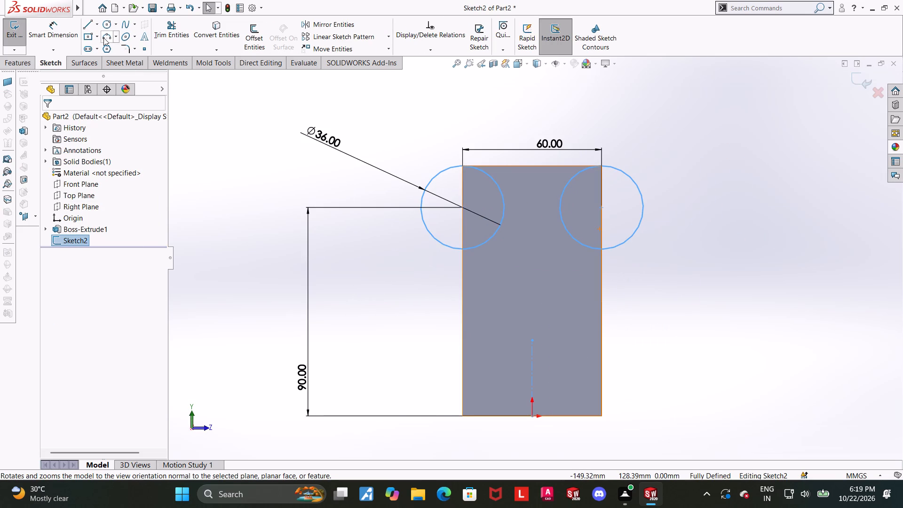
click(99, 37)
click(99, 50)
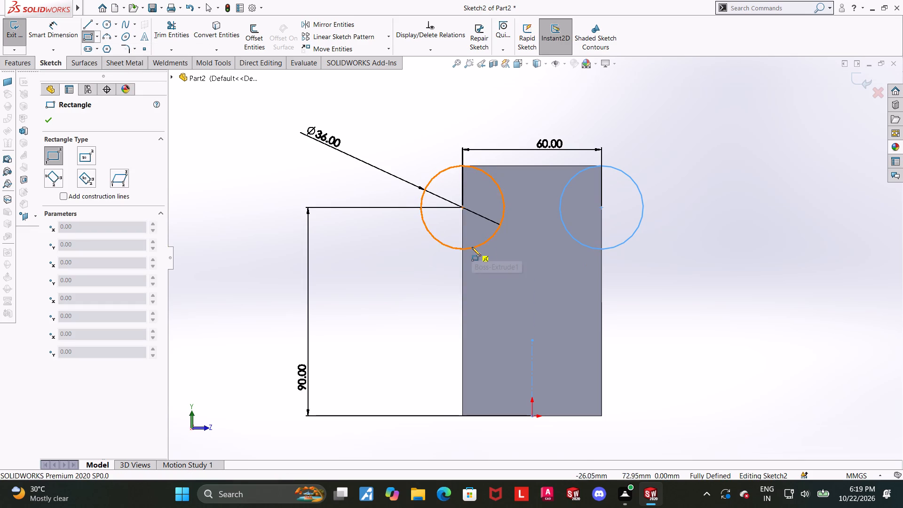
click(464, 248)
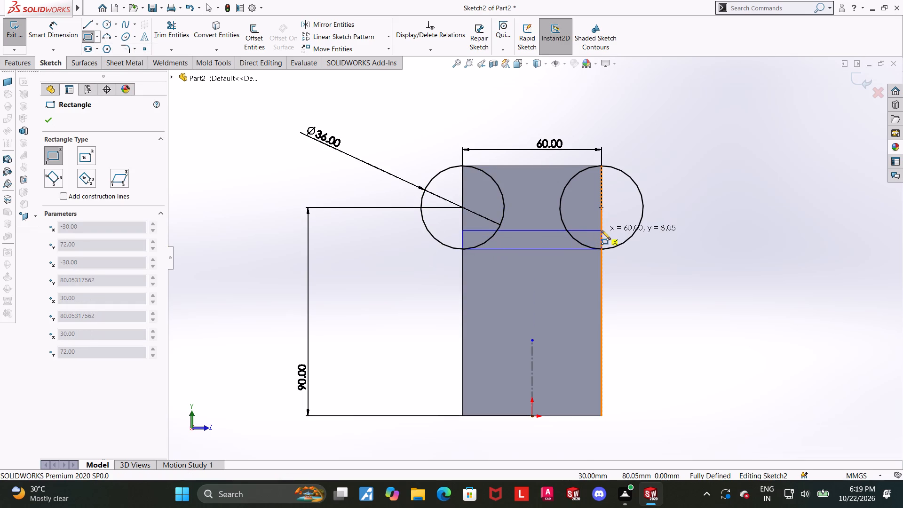
click(602, 230)
key(Escape)
key(Escape)
scroll(574, 253, down, 2)
key(Escape)
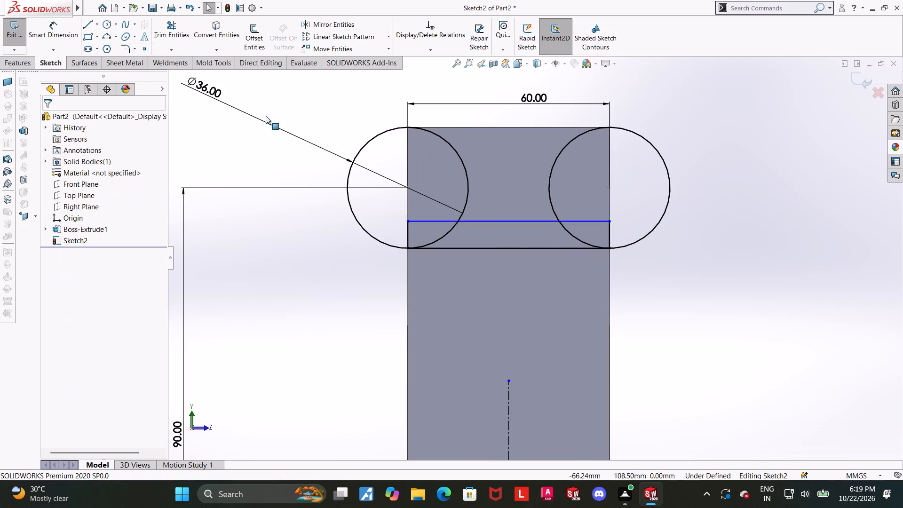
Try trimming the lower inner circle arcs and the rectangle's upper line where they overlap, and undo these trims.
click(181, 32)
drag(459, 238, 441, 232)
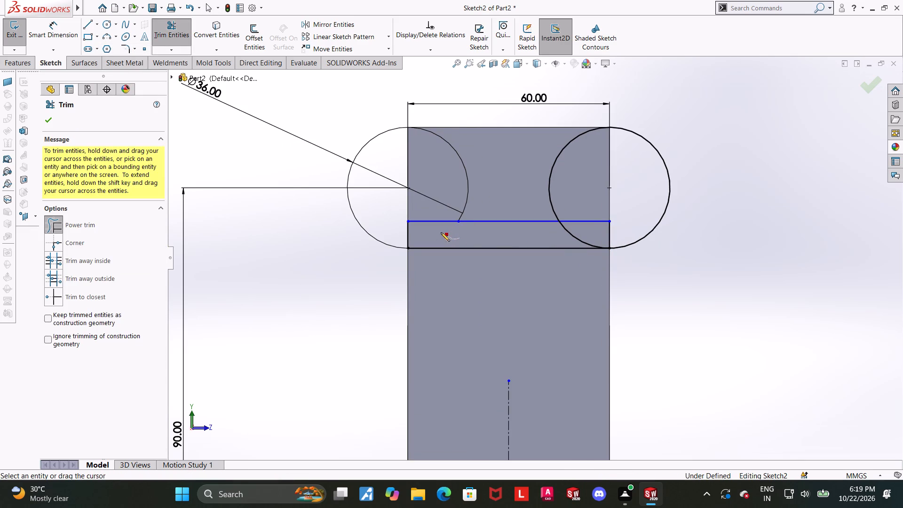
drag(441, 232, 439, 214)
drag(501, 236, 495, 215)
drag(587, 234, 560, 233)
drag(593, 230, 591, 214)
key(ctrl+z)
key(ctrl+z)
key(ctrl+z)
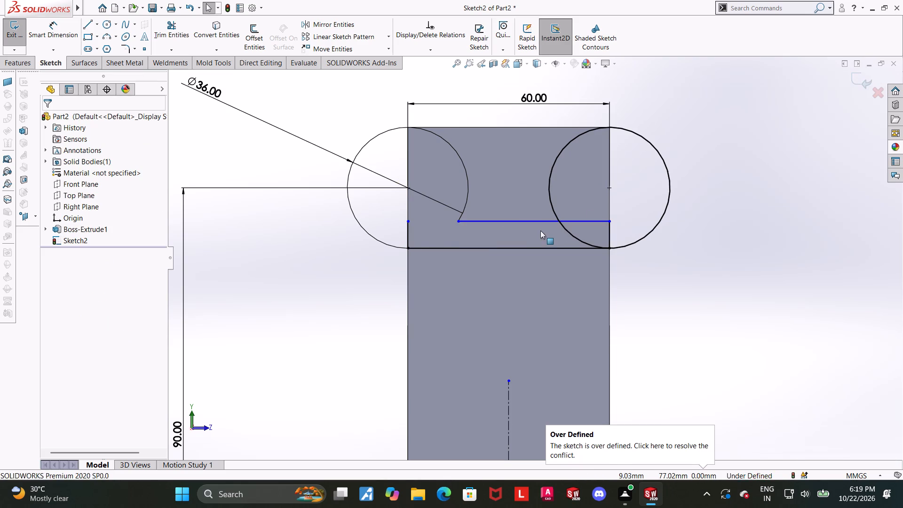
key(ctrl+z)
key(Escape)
Trim the lower inner circle arcs and the rectangle segments inside both circles to form one outline joining the circles.
click(173, 33)
drag(455, 244, 444, 239)
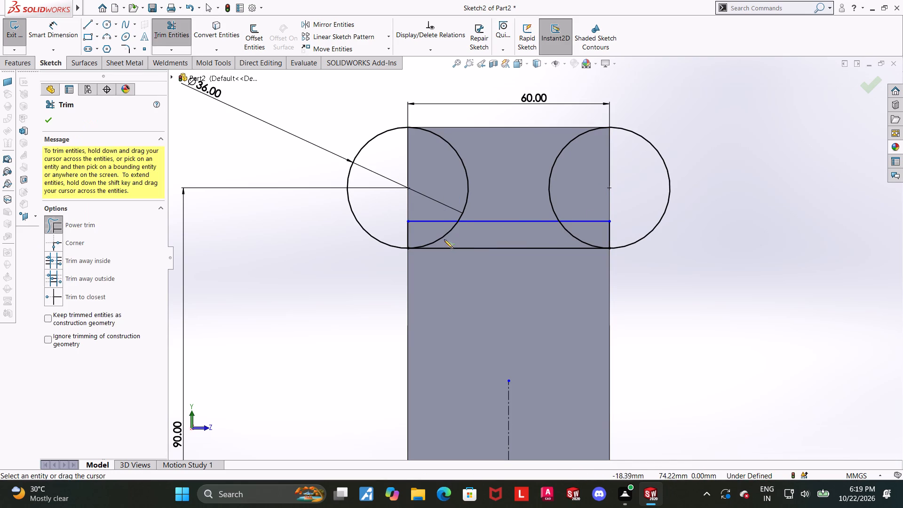
drag(444, 239, 422, 216)
drag(561, 242, 577, 234)
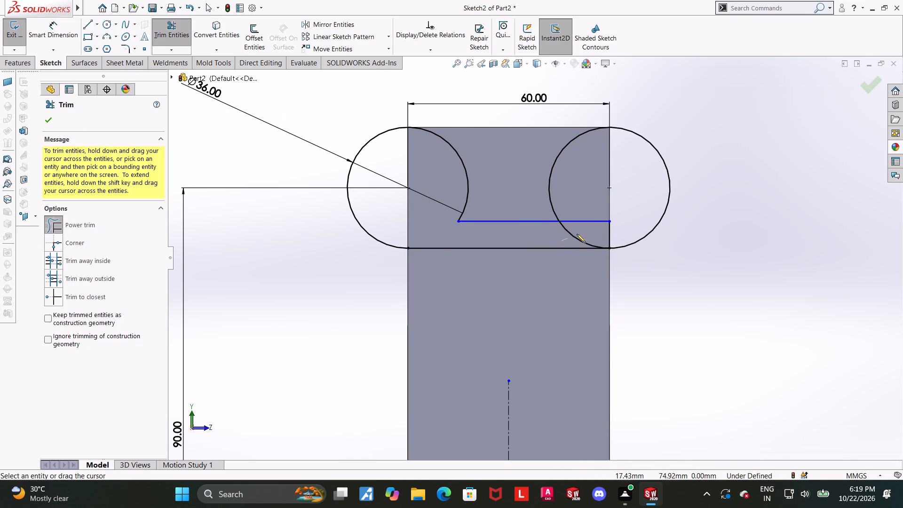
drag(577, 234, 590, 201)
drag(616, 227, 578, 225)
key(Escape)
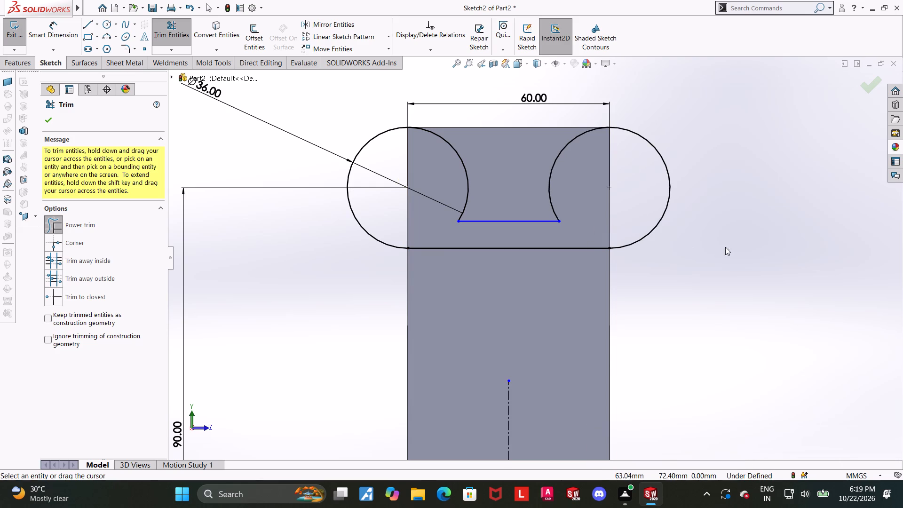
View the sketch face-on and dimension the two horizontal connecting lines 12 mm apart.
middle_drag(713, 253, 681, 269)
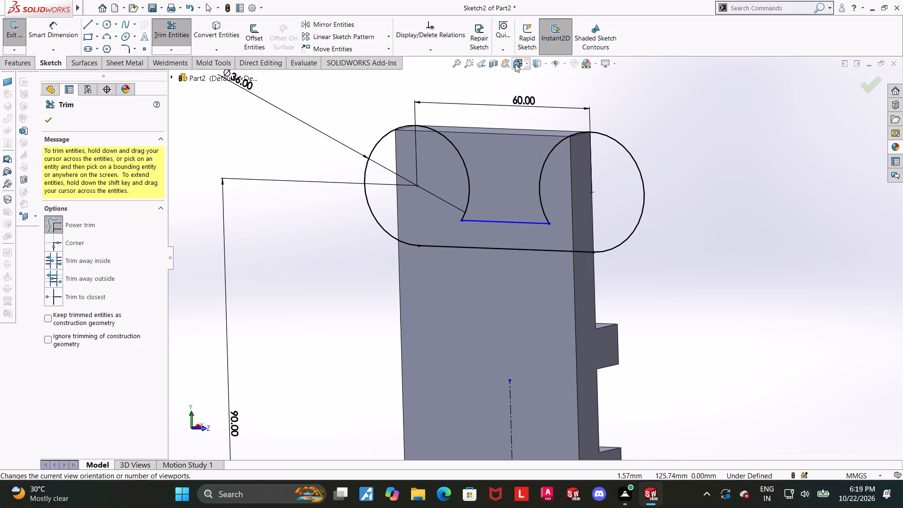
click(515, 64)
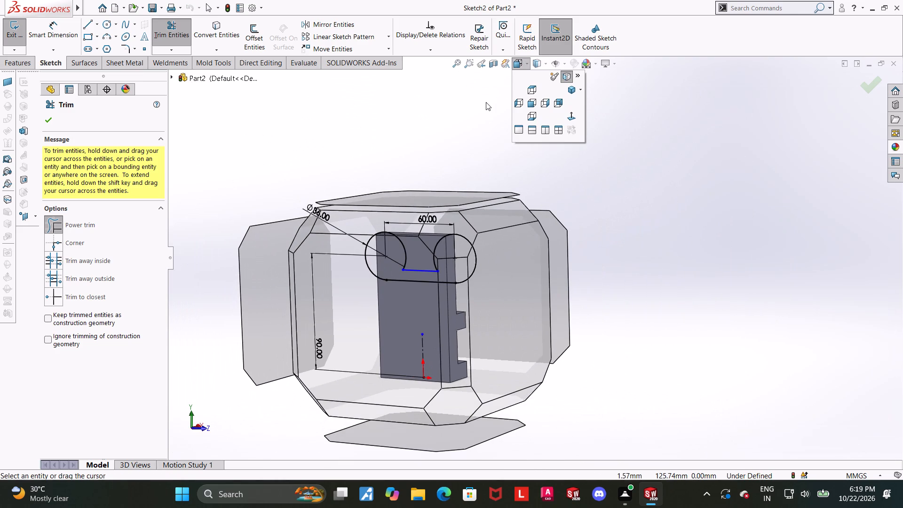
click(416, 294)
key(Escape)
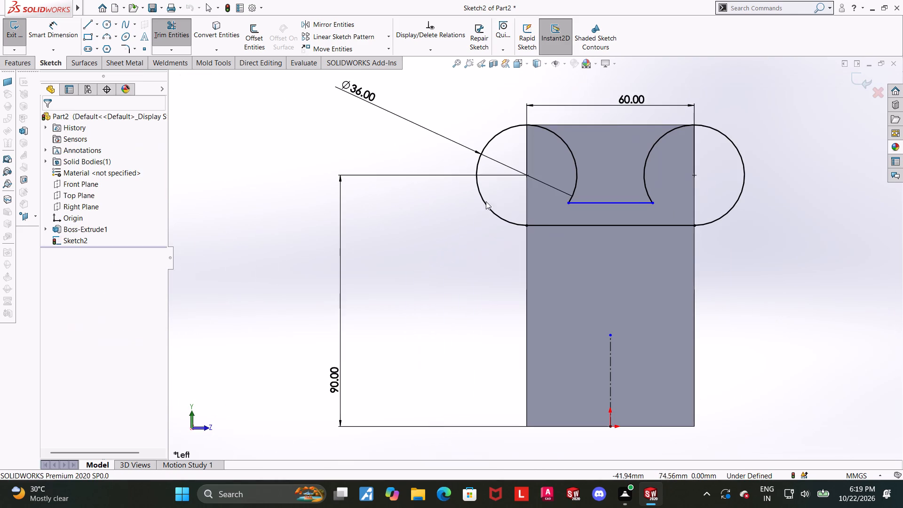
click(59, 31)
click(598, 203)
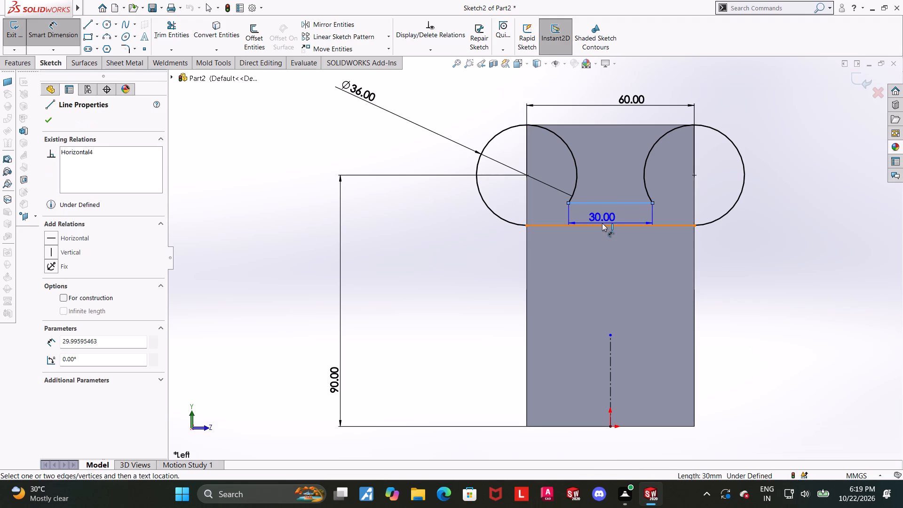
click(602, 223)
click(603, 218)
text(12)
key(Return)
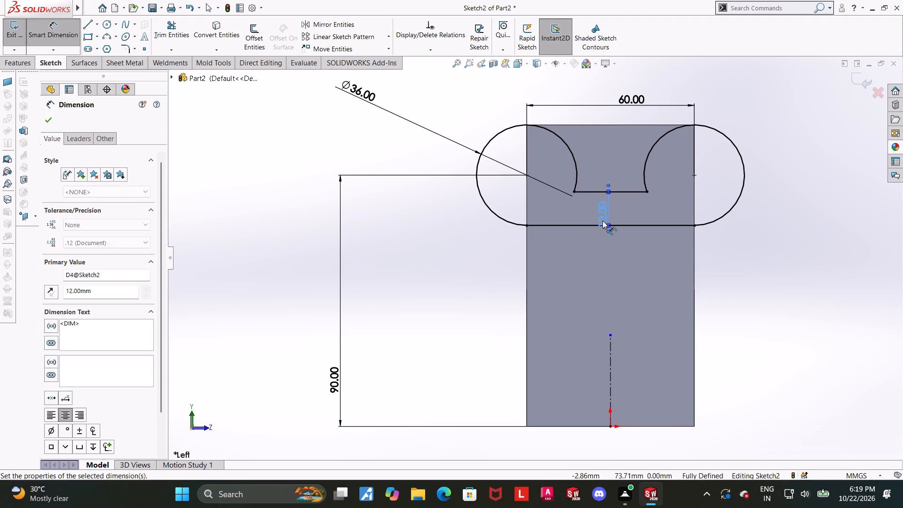
key(Escape)
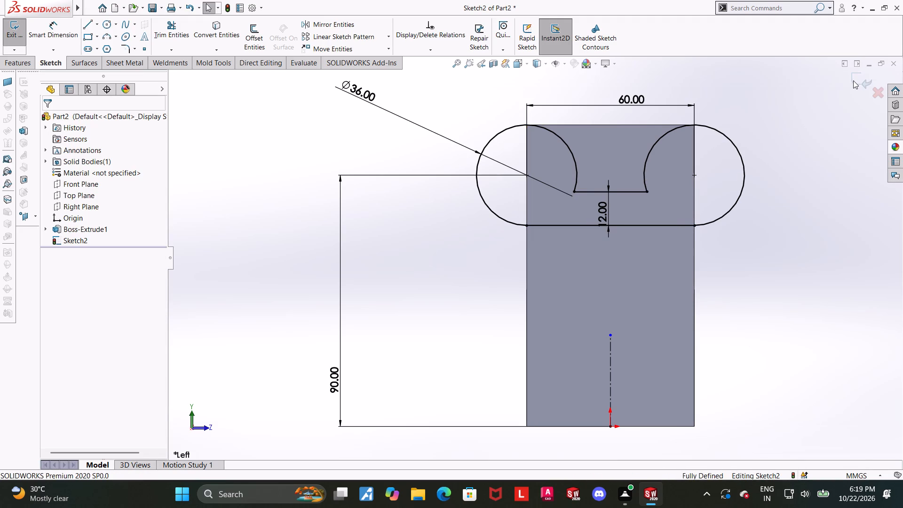
Check the joined-circle outline up close and exit the sketch.
scroll(806, 219, up, 2)
scroll(549, 212, down, 2)
scroll(637, 232, down, 2)
scroll(637, 232, up, 2)
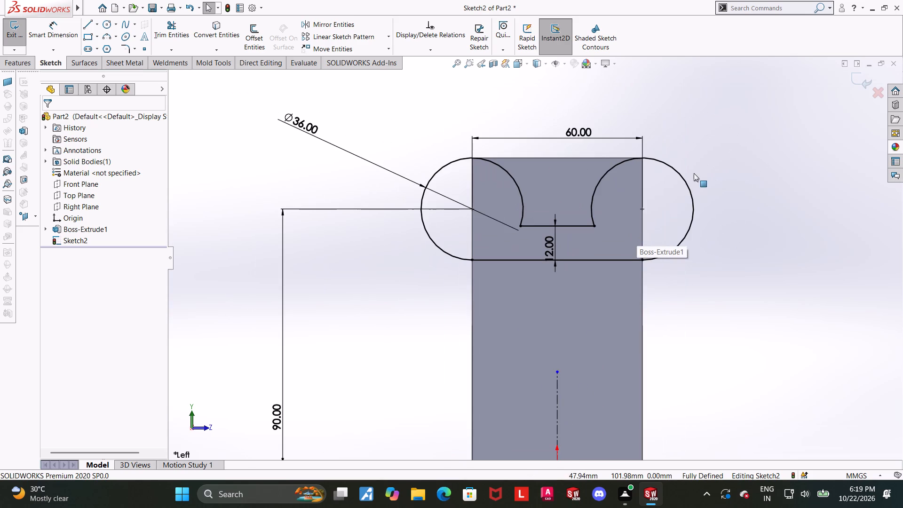
scroll(674, 190, down, 1)
scroll(674, 190, up, 1)
middle_drag(674, 193, 666, 198)
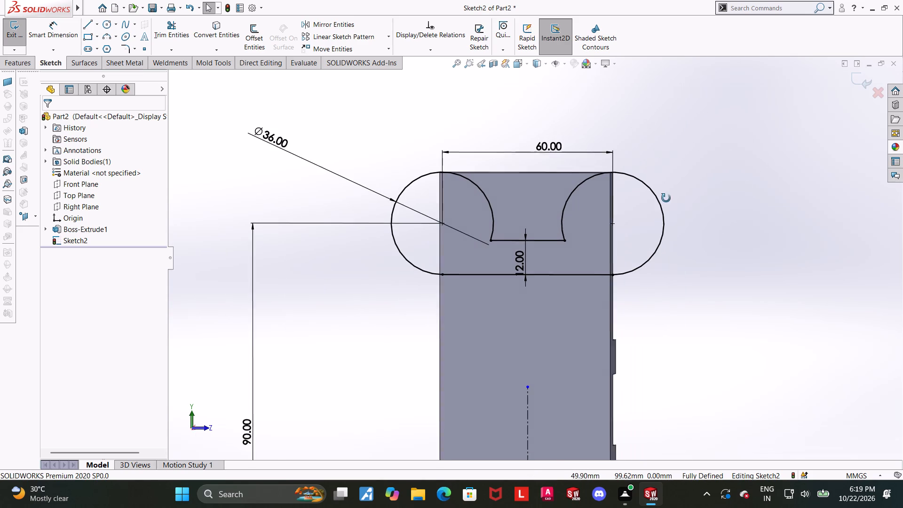
middle_drag(666, 198, 654, 206)
scroll(650, 213, up, 1)
scroll(584, 205, down, 1)
click(853, 78)
Extrude the joined-circle sketch at the block's upper end to a blind depth of 36 mm.
middle_drag(689, 185, 677, 192)
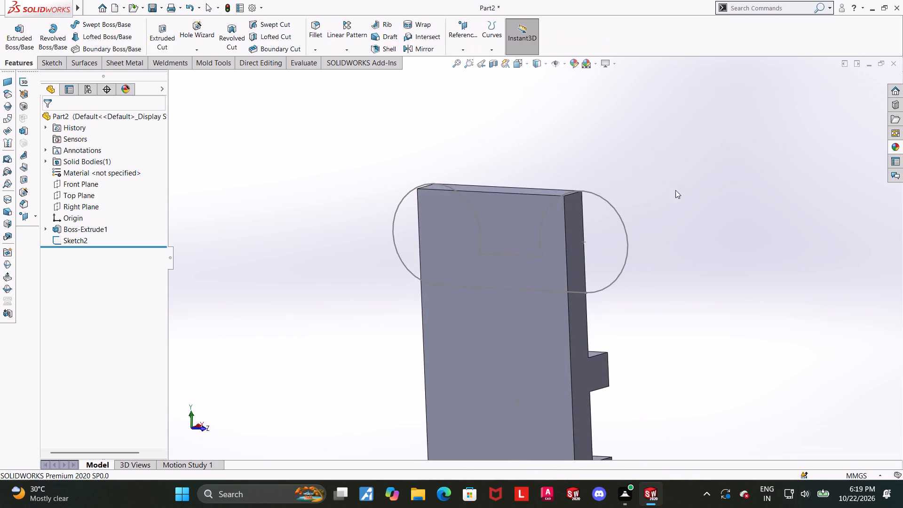
click(28, 30)
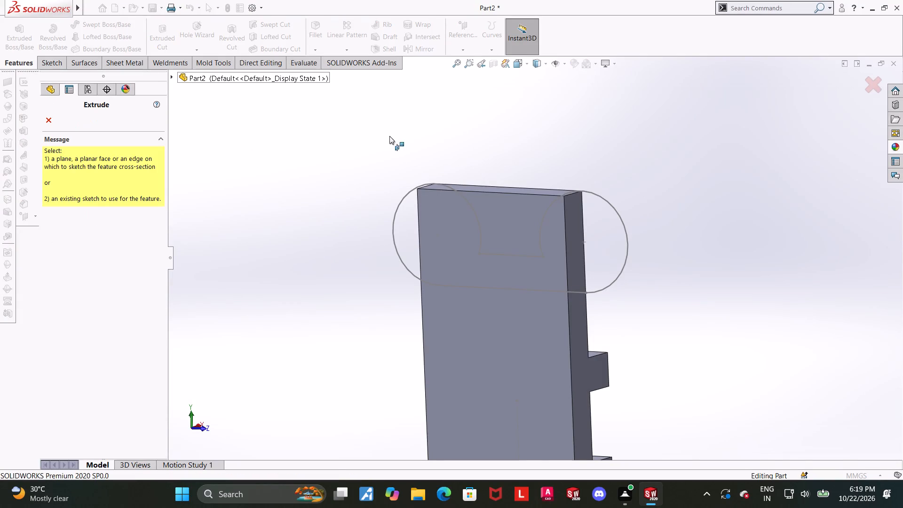
middle_drag(469, 171, 421, 206)
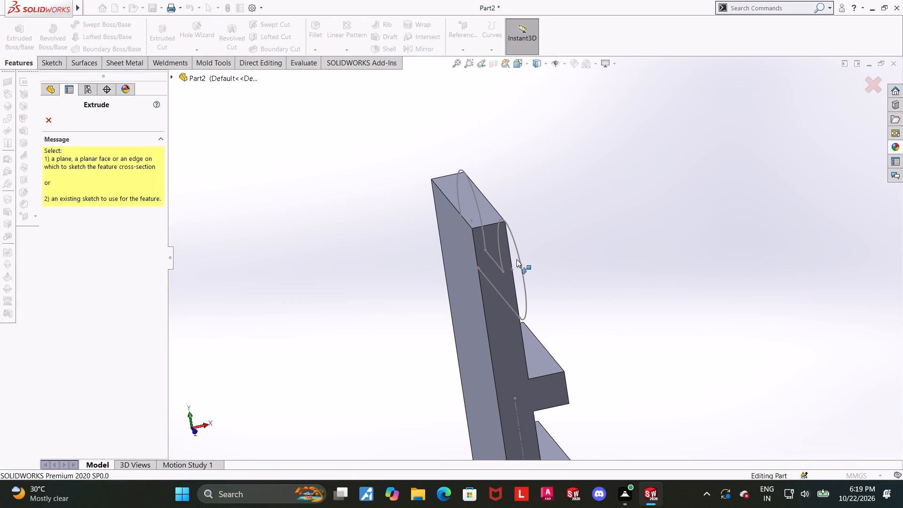
click(519, 259)
click(171, 74)
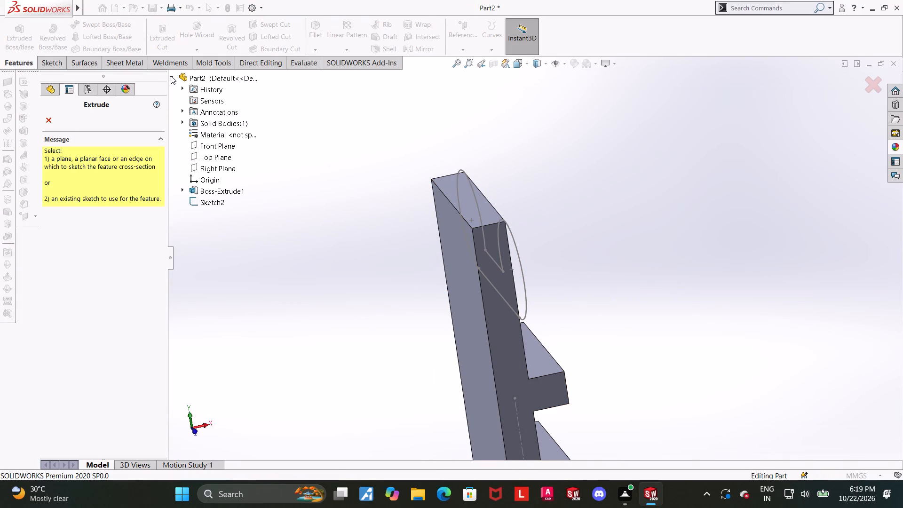
click(203, 202)
middle_click(399, 206)
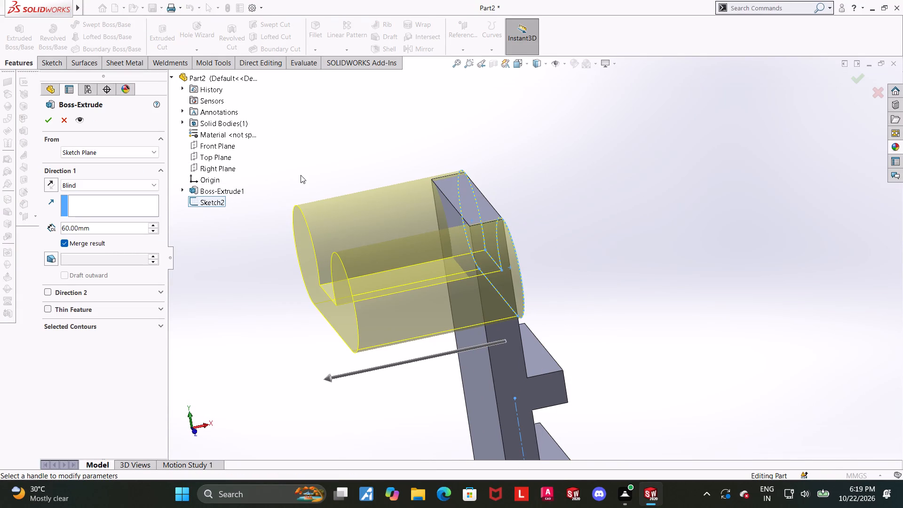
middle_click(304, 176)
scroll(349, 182, up, 2)
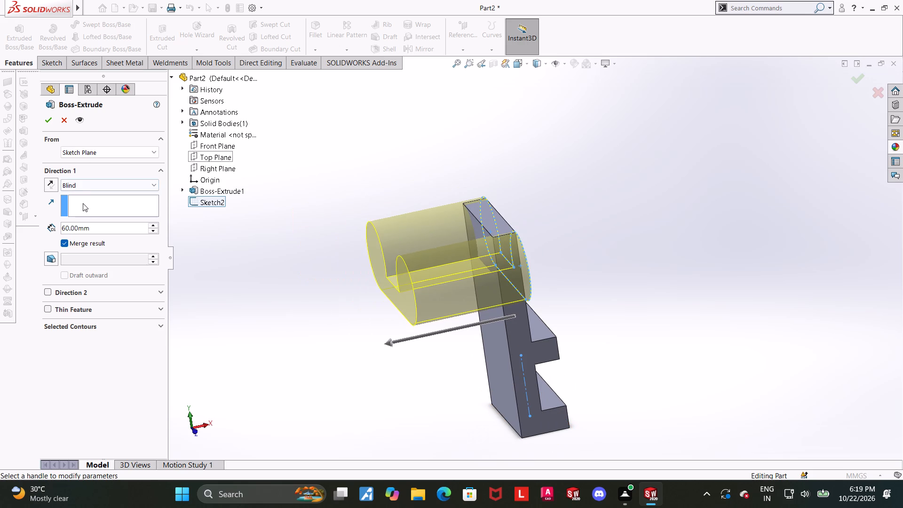
click(97, 233)
drag(106, 230, 41, 234)
text(36)
key(Return)
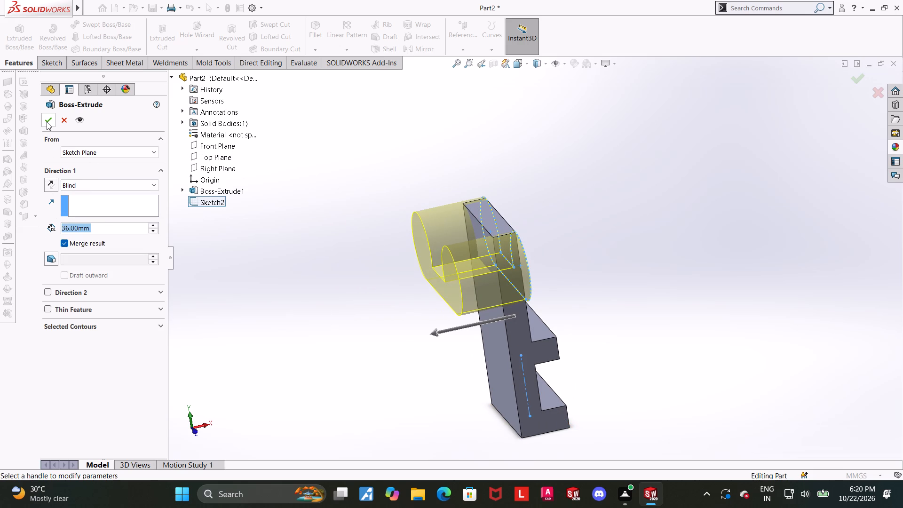
click(47, 122)
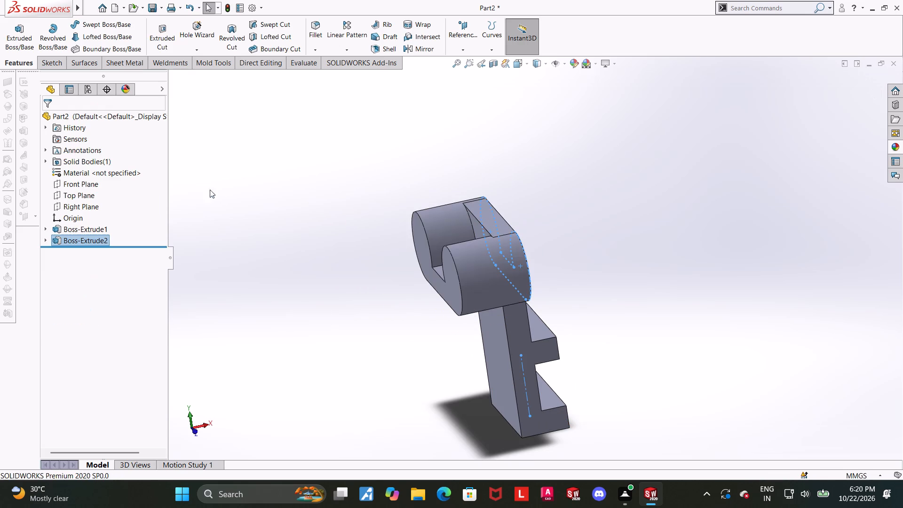
click(219, 222)
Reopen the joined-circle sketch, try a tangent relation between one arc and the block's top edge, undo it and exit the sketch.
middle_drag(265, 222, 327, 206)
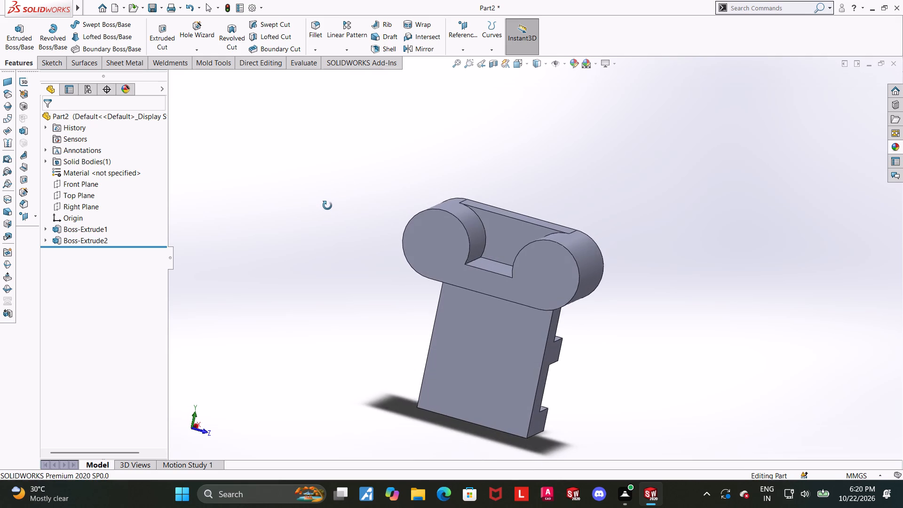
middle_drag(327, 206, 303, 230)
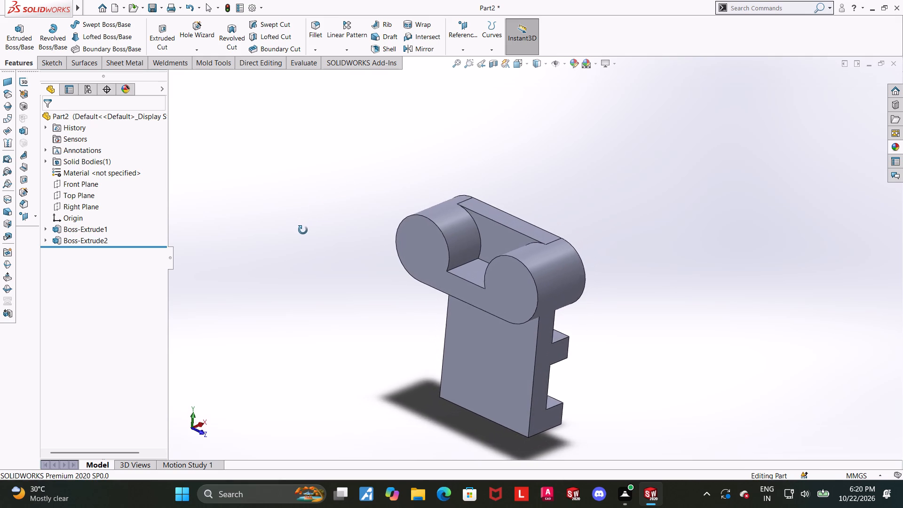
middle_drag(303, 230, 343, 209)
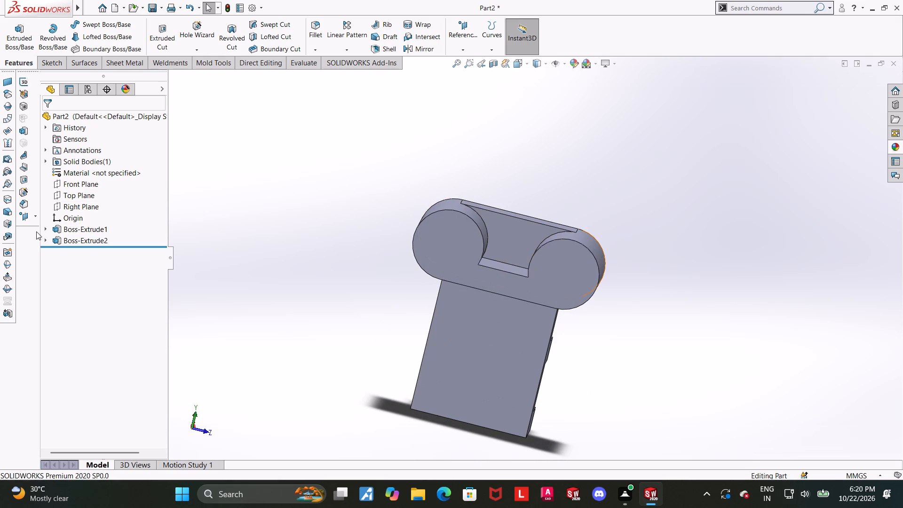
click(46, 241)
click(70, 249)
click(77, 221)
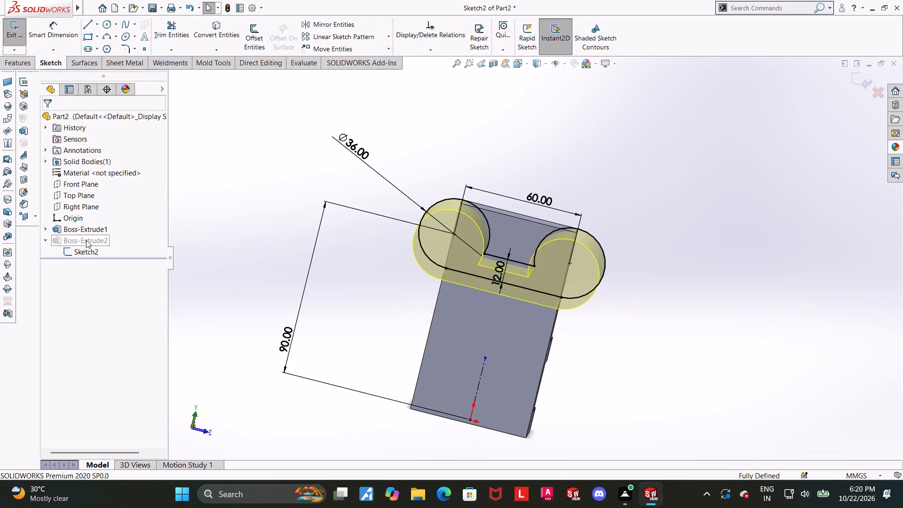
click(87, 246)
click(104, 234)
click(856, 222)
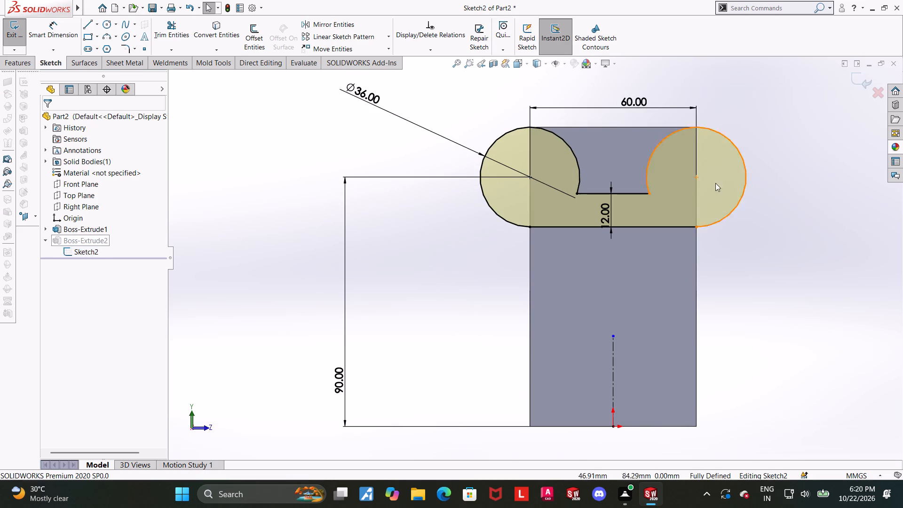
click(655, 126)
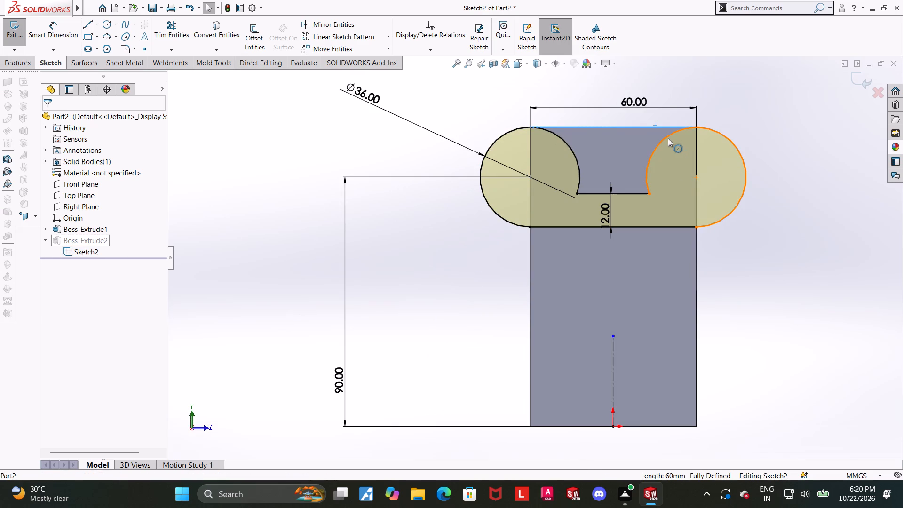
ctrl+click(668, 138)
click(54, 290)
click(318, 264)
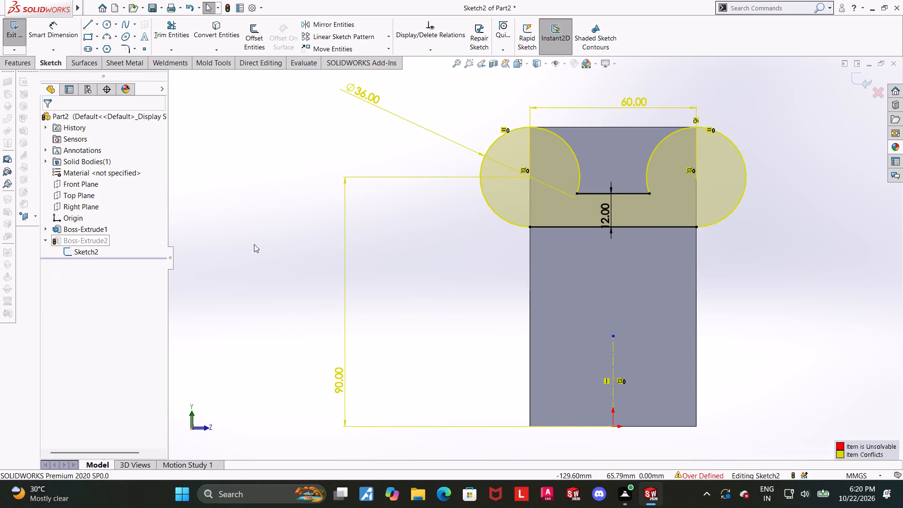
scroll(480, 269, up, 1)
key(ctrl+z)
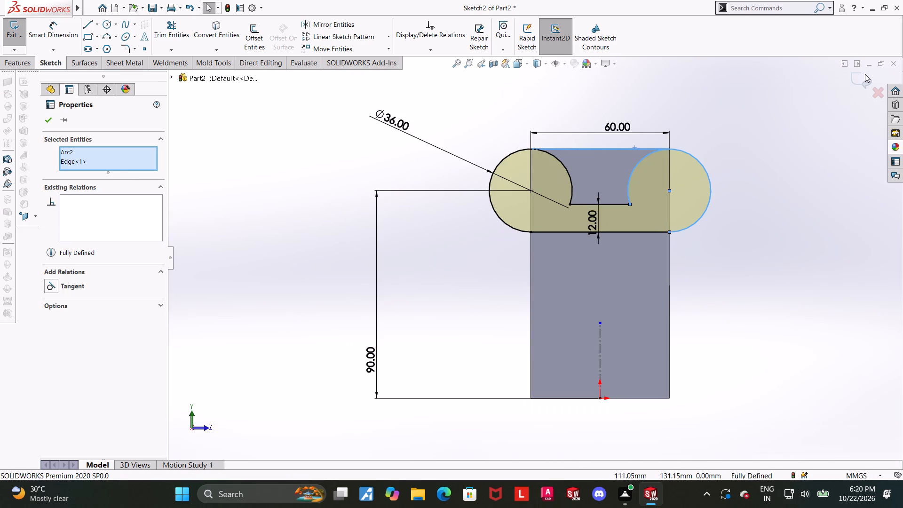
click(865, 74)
Examine the extruded head, its web and the tabbed block from both sides.
middle_drag(781, 173, 743, 199)
scroll(762, 202, up, 2)
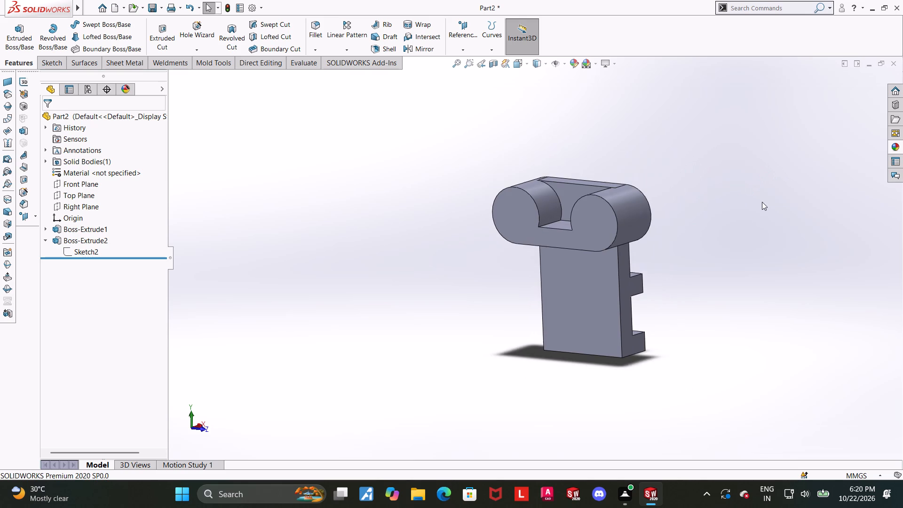
scroll(632, 225, down, 1)
middle_drag(572, 225, 586, 225)
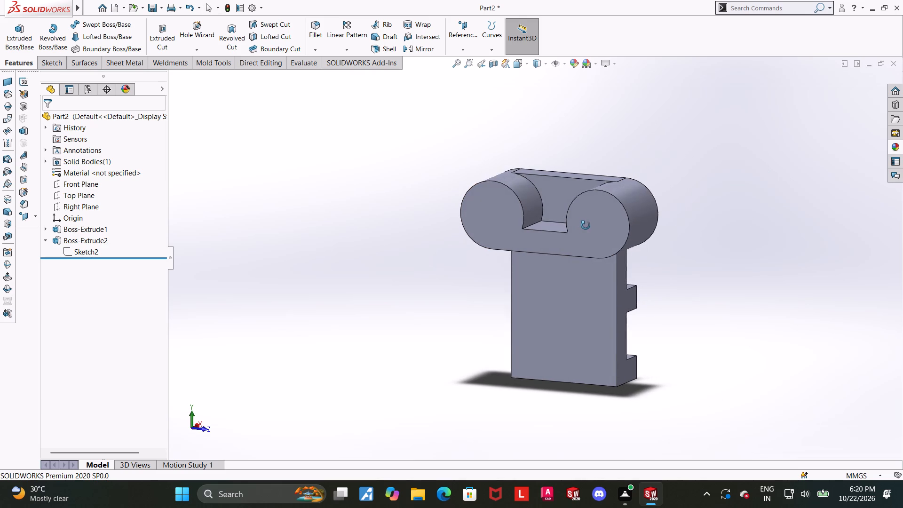
middle_drag(586, 225, 590, 224)
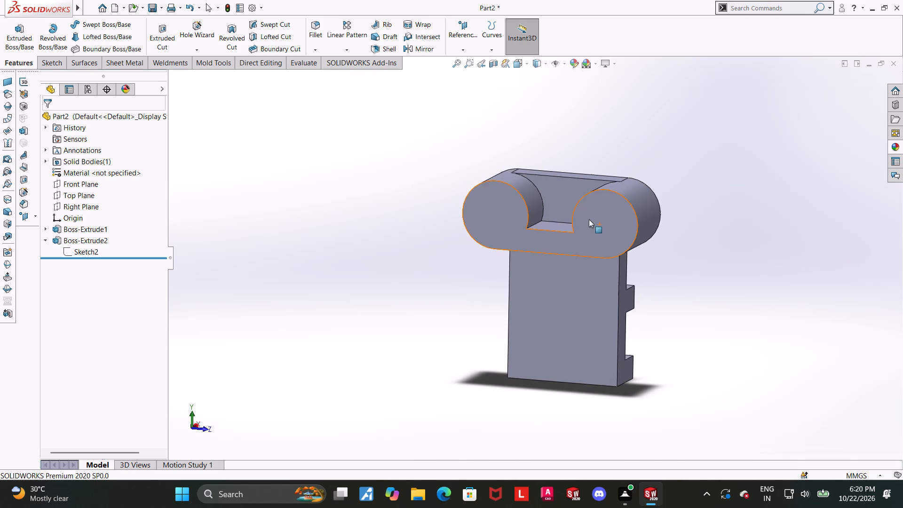
scroll(606, 213, down, 1)
middle_click(581, 202)
scroll(576, 200, up, 3)
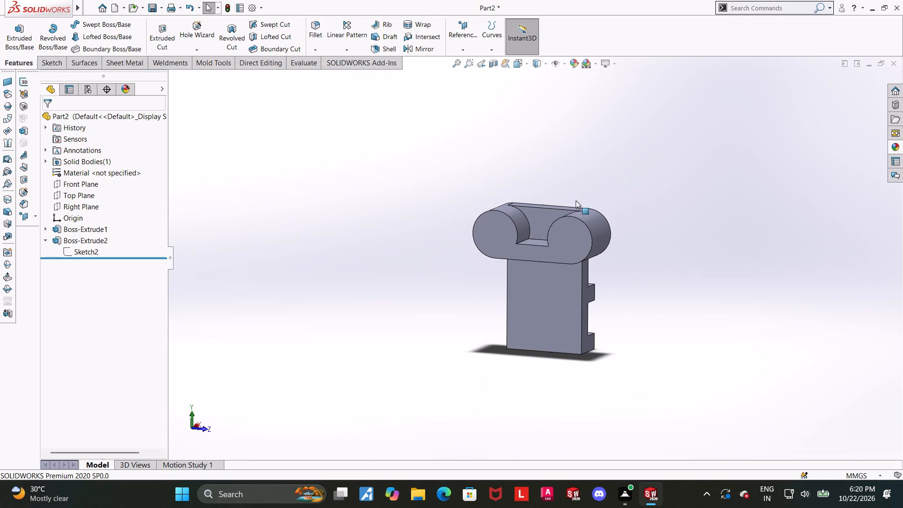
middle_drag(583, 213, 539, 202)
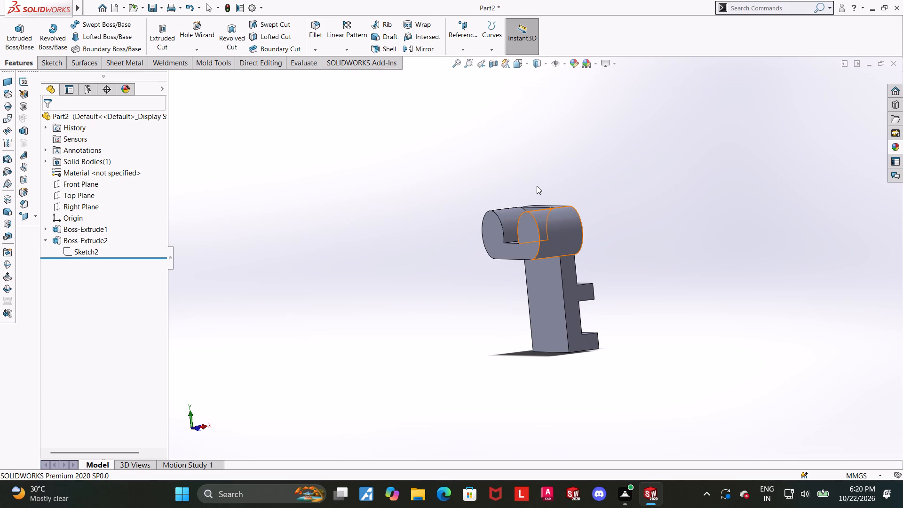
middle_drag(523, 193, 514, 195)
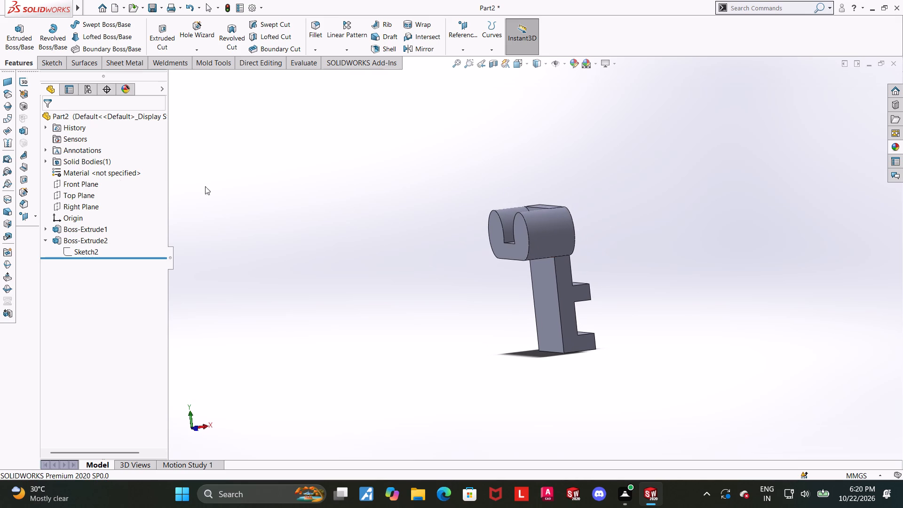
middle_drag(533, 291, 649, 293)
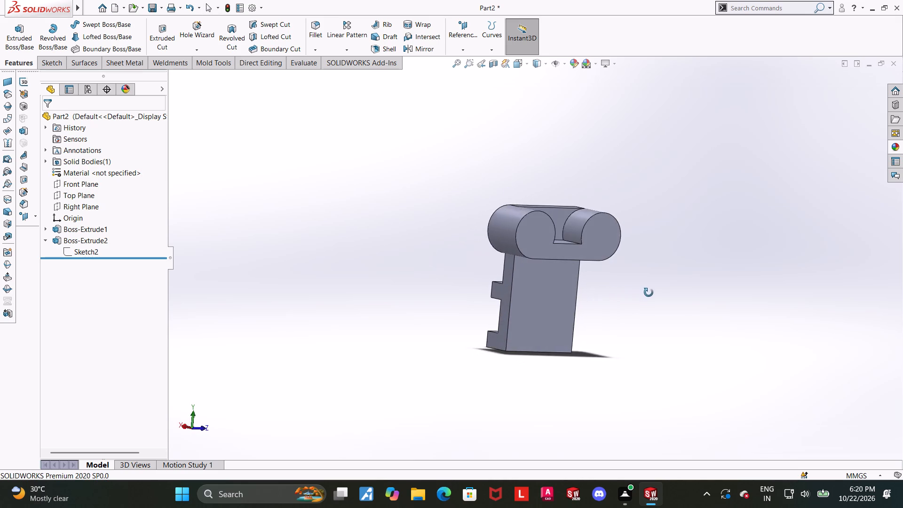
middle_drag(649, 293, 731, 296)
middle_drag(607, 301, 562, 304)
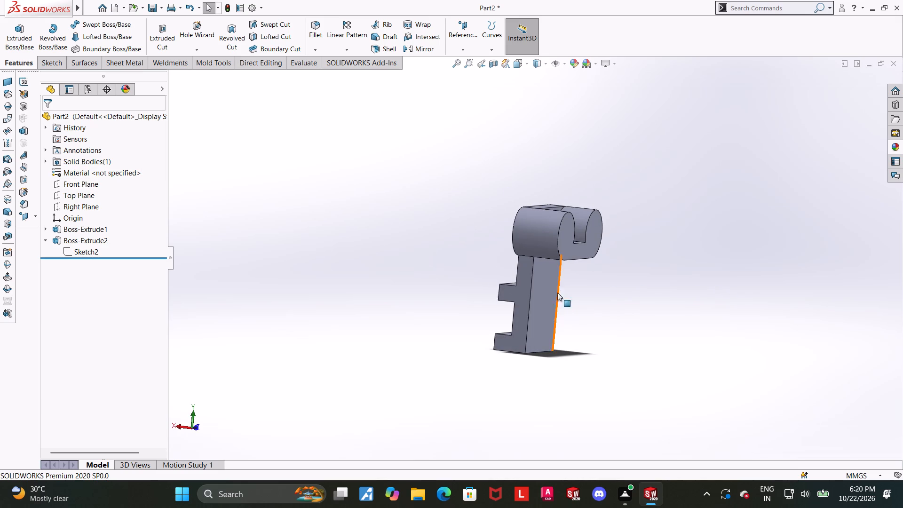
Start a sketch on the block's narrow side face and draw a diagonal line from the head's underside to the block's bottom outer corner.
click(522, 288)
click(565, 262)
middle_drag(749, 343, 645, 344)
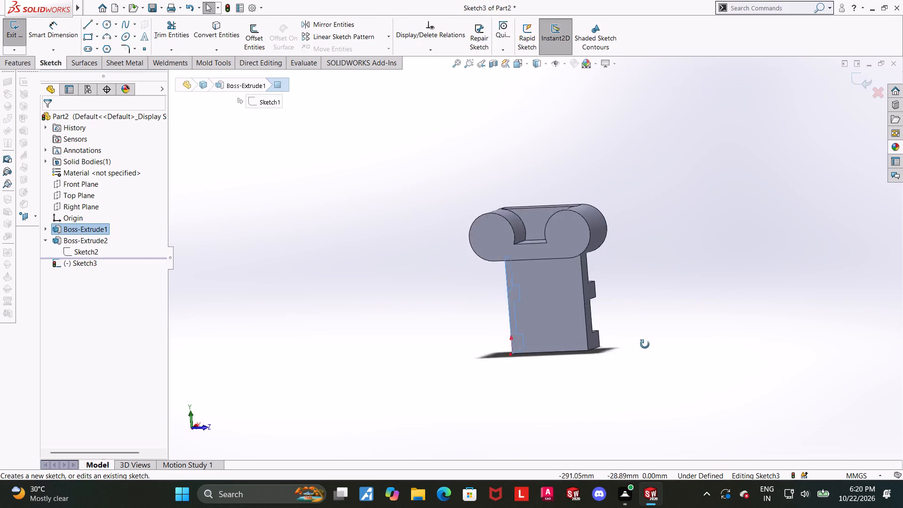
middle_drag(645, 344, 611, 333)
click(64, 262)
click(88, 249)
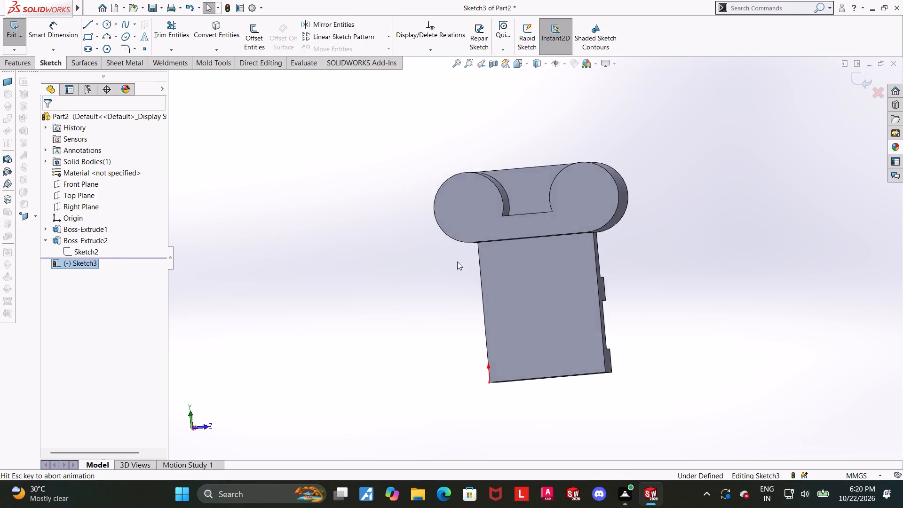
scroll(675, 307, up, 2)
scroll(665, 308, down, 1)
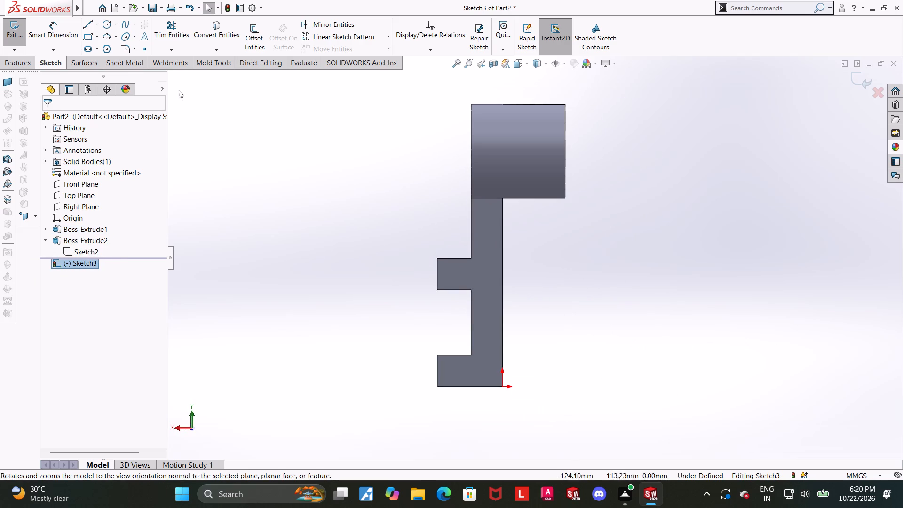
click(90, 27)
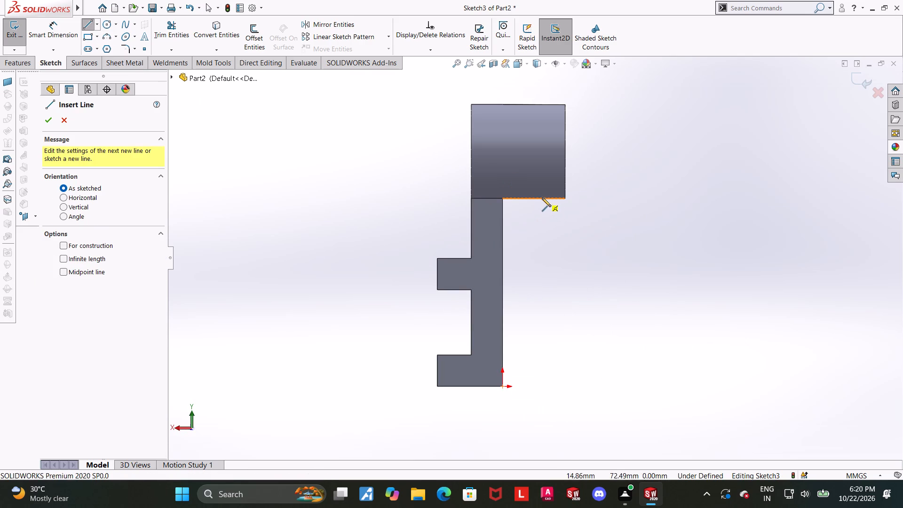
click(544, 198)
click(502, 387)
key(Escape)
key(Escape)
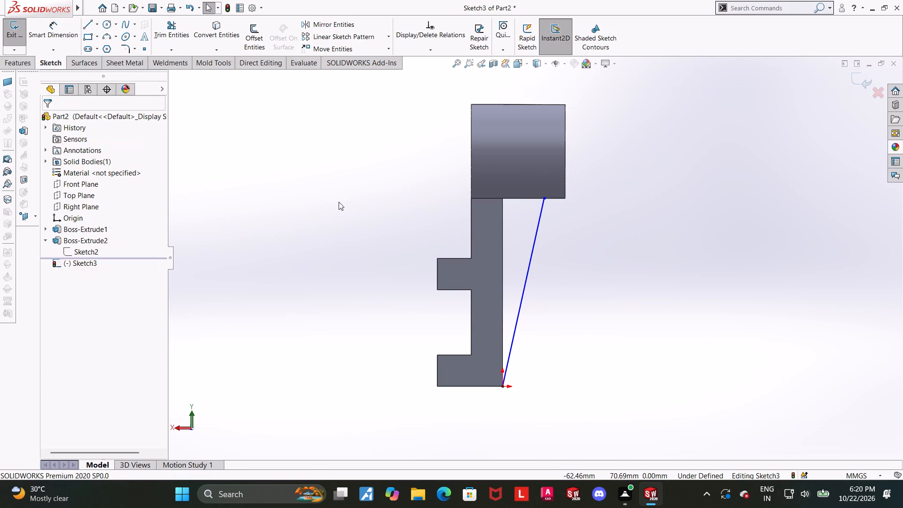
key(Escape)
Dimension the horizontal distance between the diagonal line's endpoints as 24 mm.
click(54, 30)
click(544, 199)
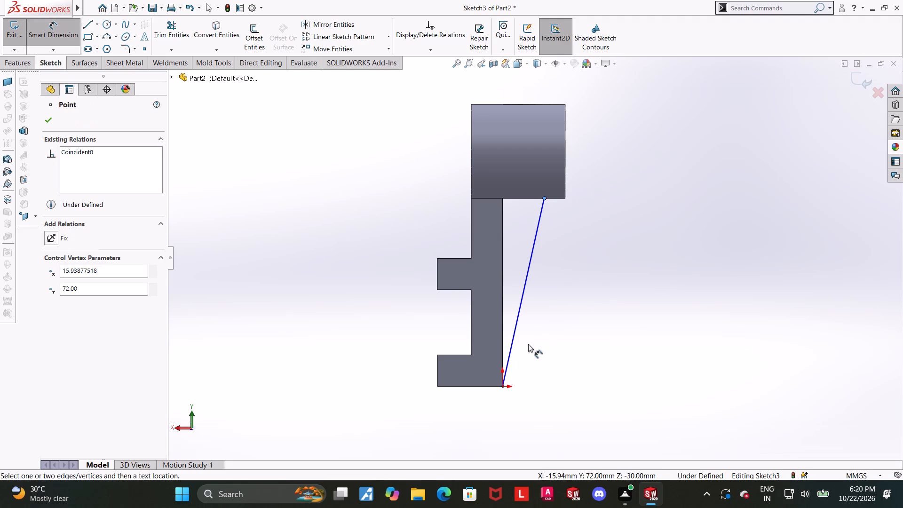
click(503, 387)
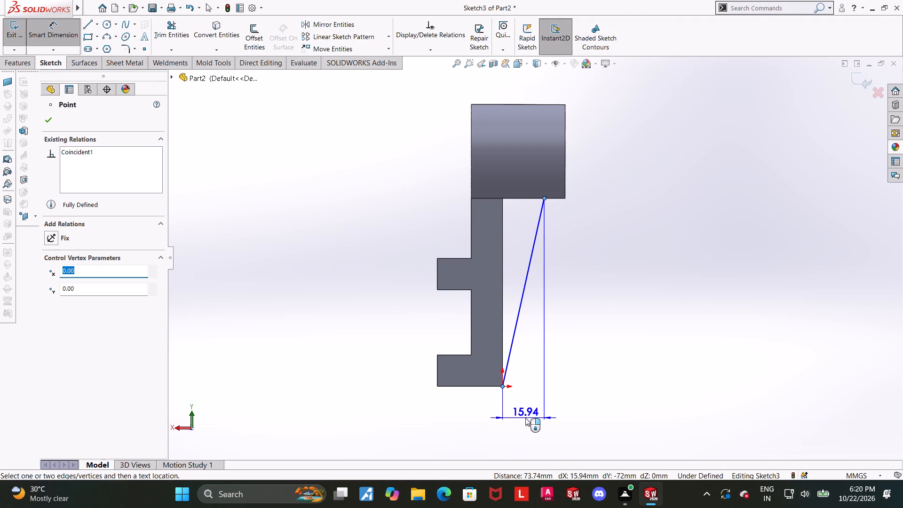
click(525, 418)
text(24)
key(Return)
key(Escape)
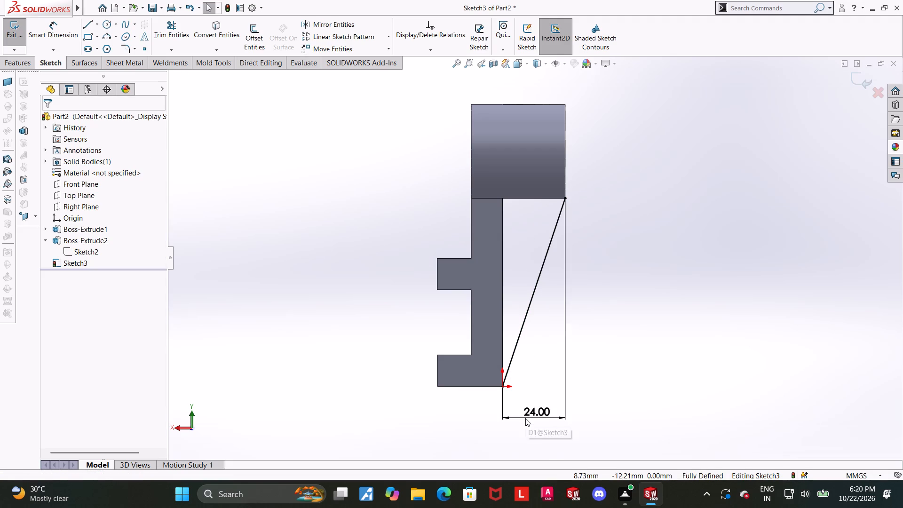
Add a short vertical line going up the head's outer edge from the diagonal line's upper endpoint, and exit the sketch.
drag(687, 349, 687, 341)
middle_drag(690, 306, 665, 311)
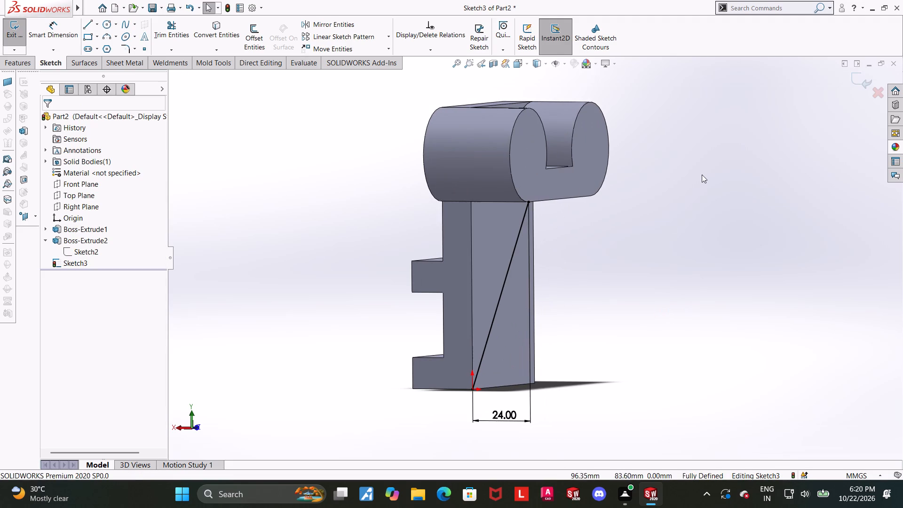
click(518, 66)
click(389, 301)
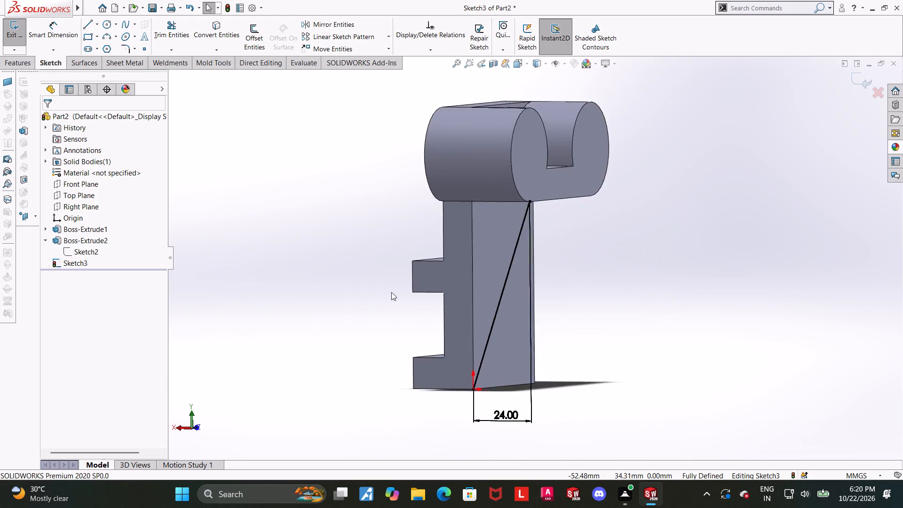
click(92, 23)
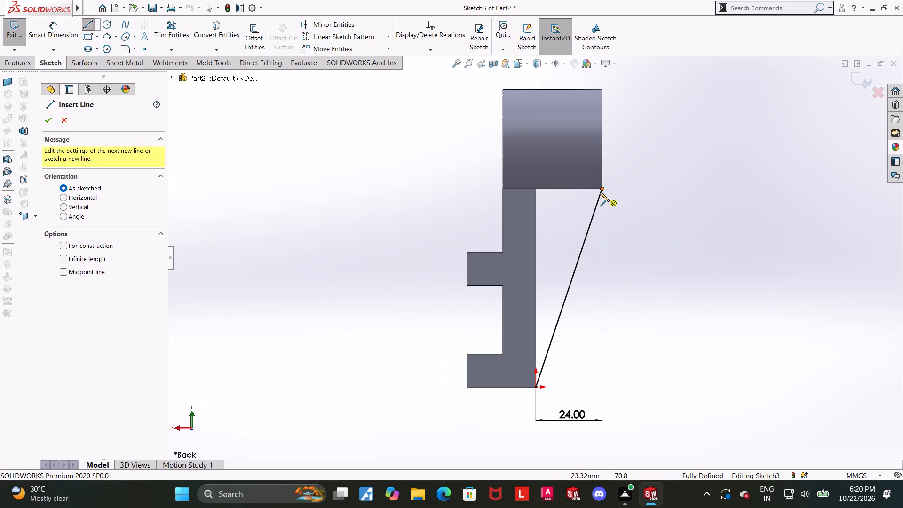
click(600, 189)
click(600, 176)
key(Escape)
key(Escape)
key(Escape)
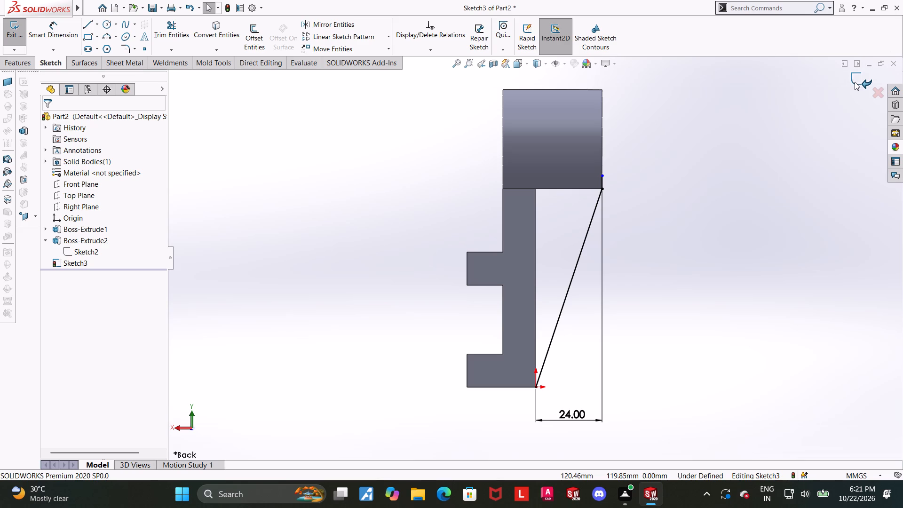
scroll(704, 151, up, 1)
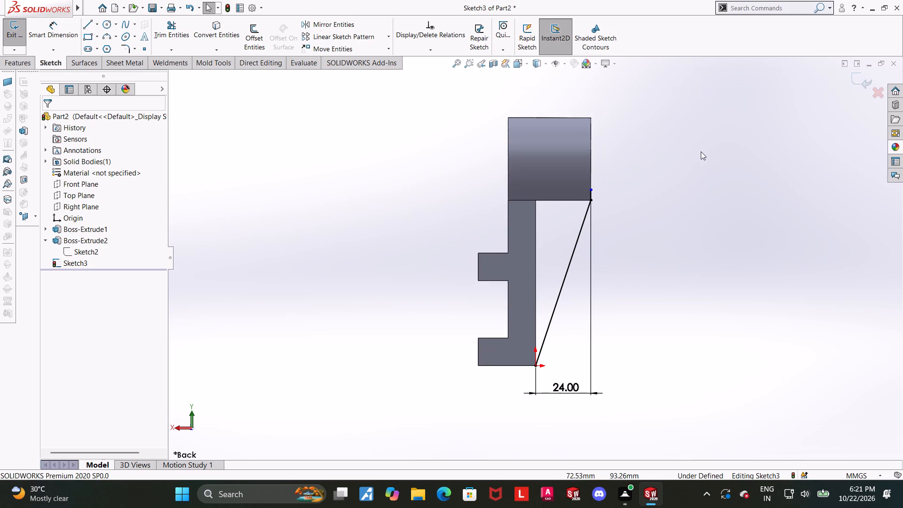
scroll(708, 182, down, 1)
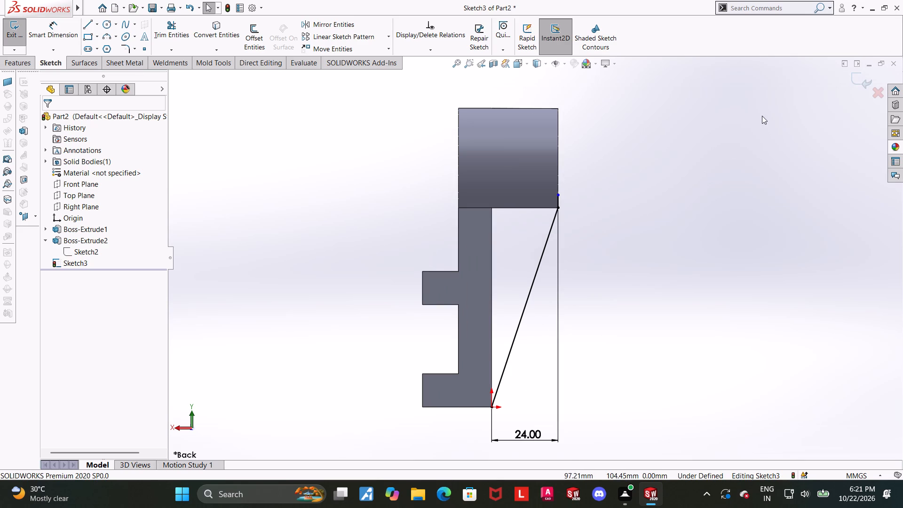
click(856, 81)
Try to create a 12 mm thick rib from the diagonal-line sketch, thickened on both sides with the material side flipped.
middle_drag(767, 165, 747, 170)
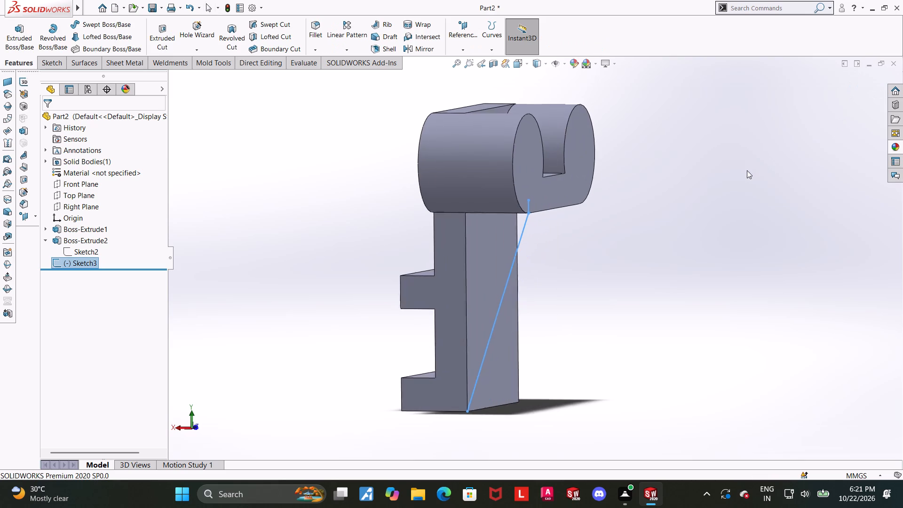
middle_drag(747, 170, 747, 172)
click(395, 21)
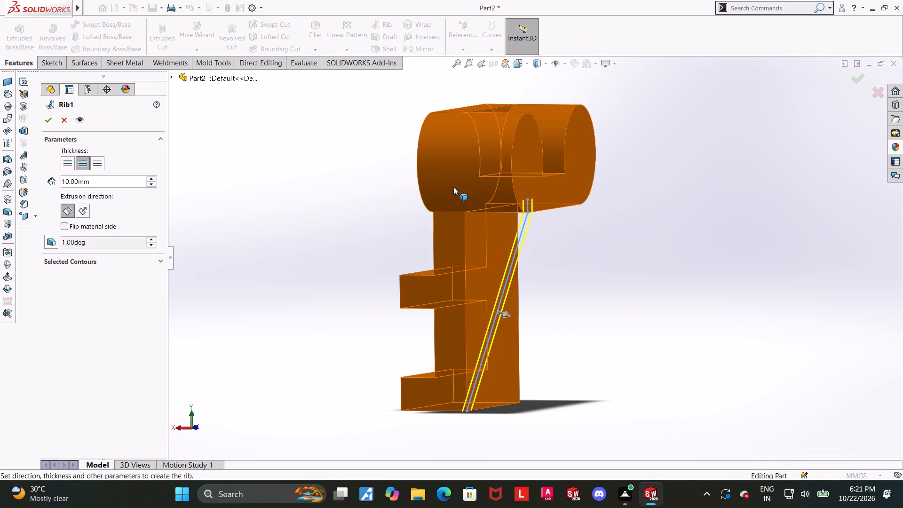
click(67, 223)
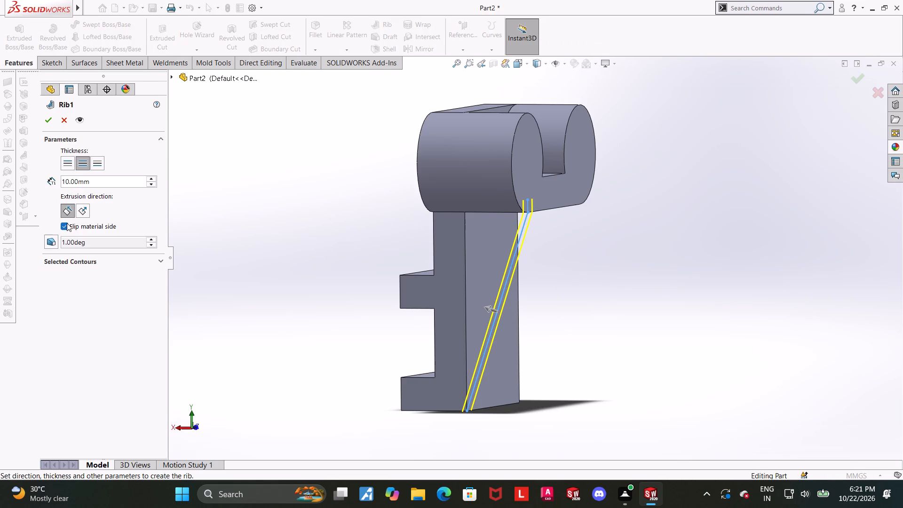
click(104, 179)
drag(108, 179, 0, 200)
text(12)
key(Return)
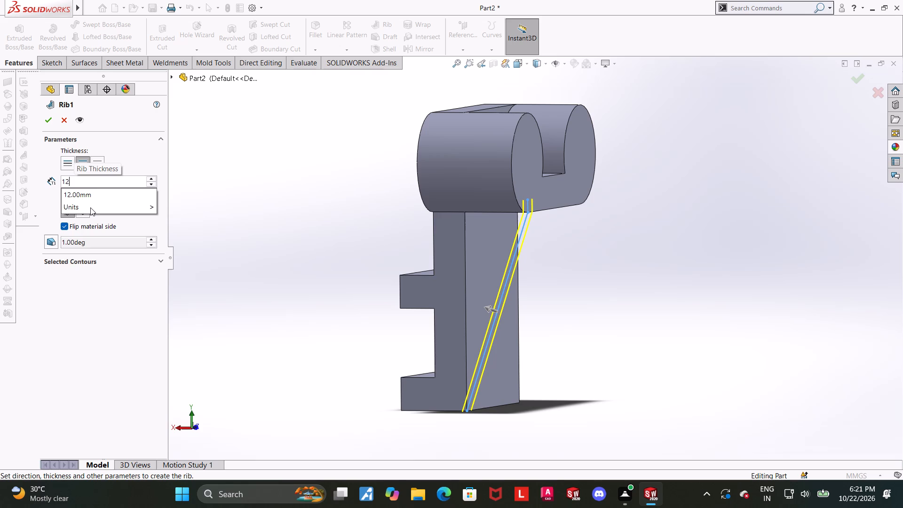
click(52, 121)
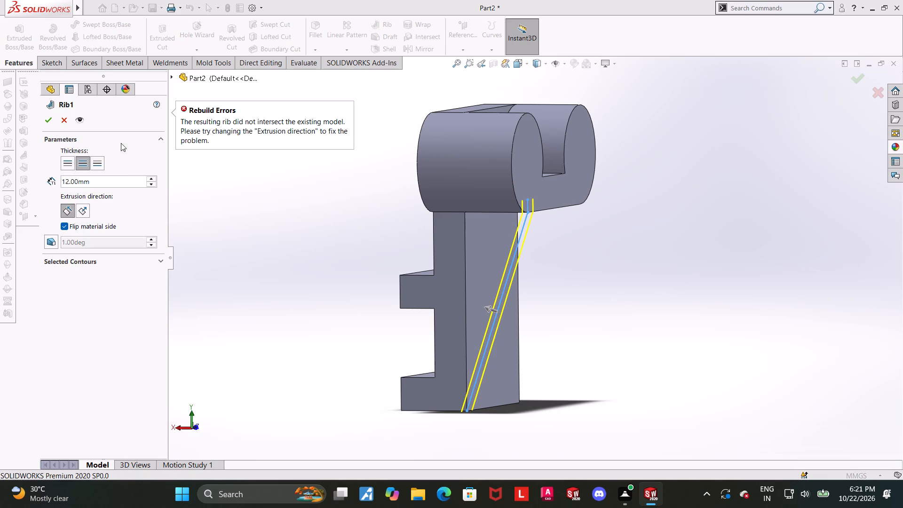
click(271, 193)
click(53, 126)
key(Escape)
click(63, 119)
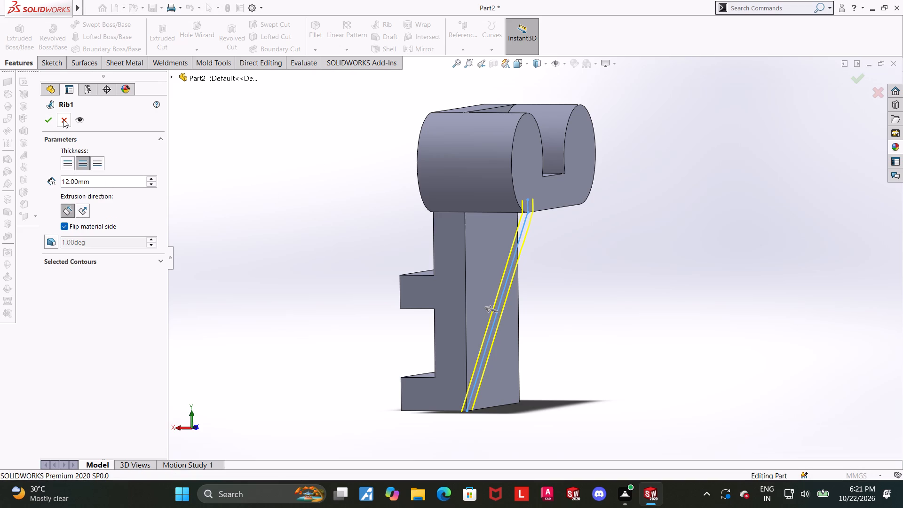
Reopen the diagonal-line sketch and make the line's lower endpoint coincident with the block's bottom edge.
click(86, 264)
click(97, 232)
click(86, 262)
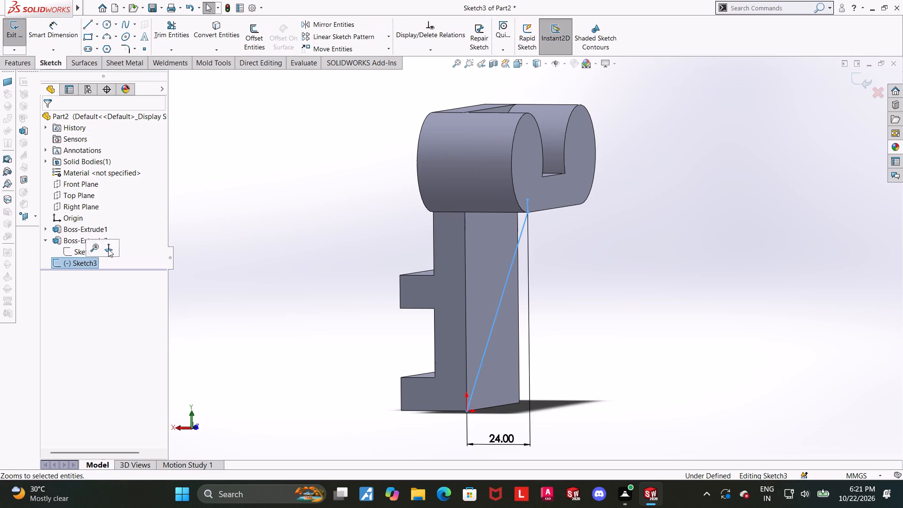
click(110, 248)
click(611, 244)
scroll(619, 305, down, 3)
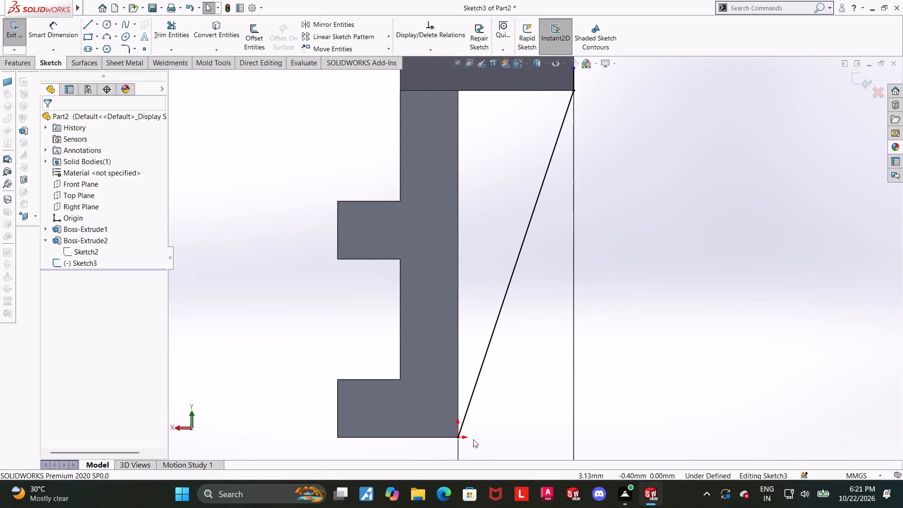
click(459, 439)
ctrl+click(451, 438)
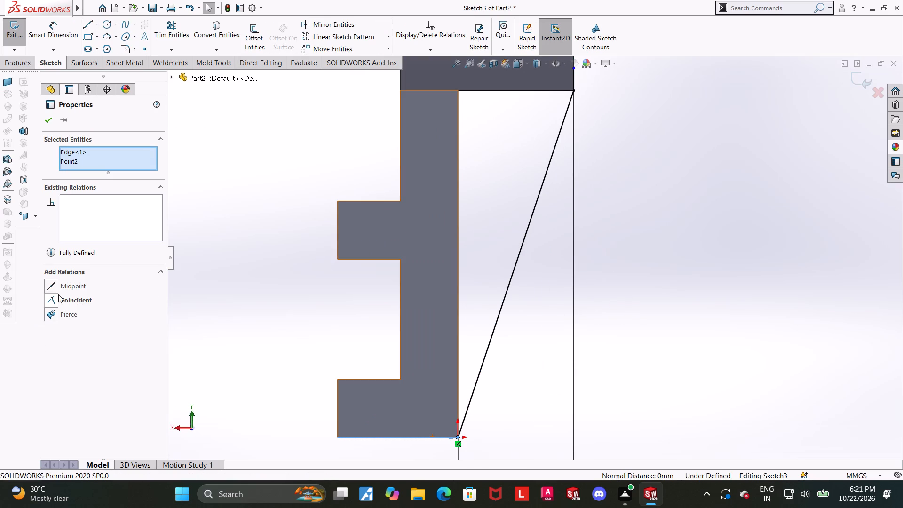
click(52, 300)
click(627, 233)
Make the diagonal line's upper endpoint coincident with the head's vertical outer edge.
scroll(553, 145, up, 1)
scroll(567, 118, down, 4)
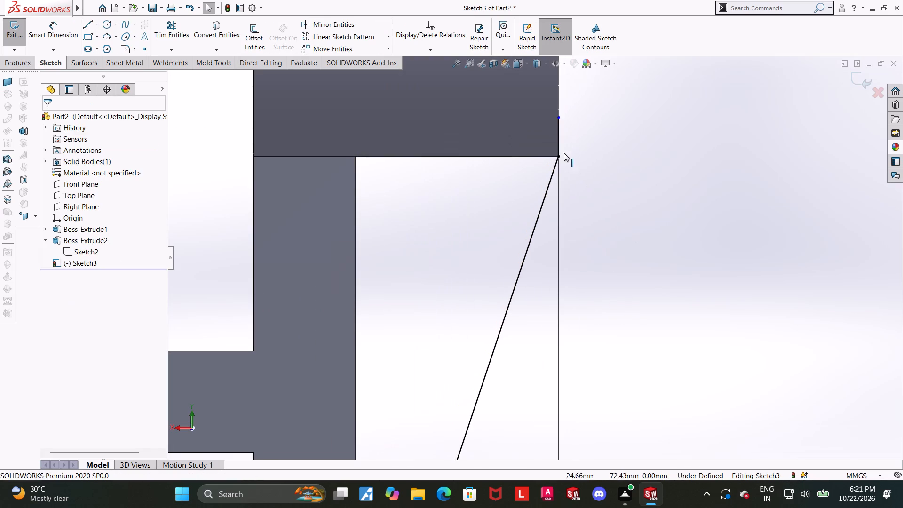
click(560, 156)
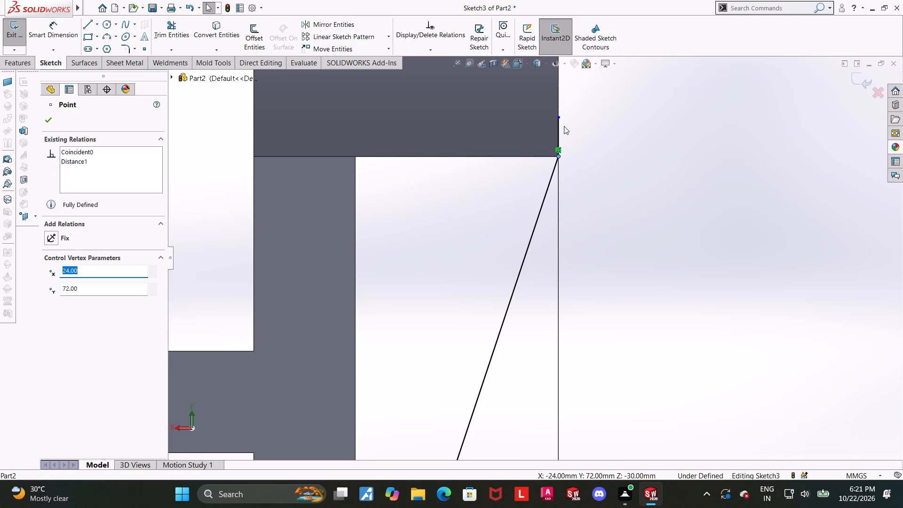
ctrl+click(558, 101)
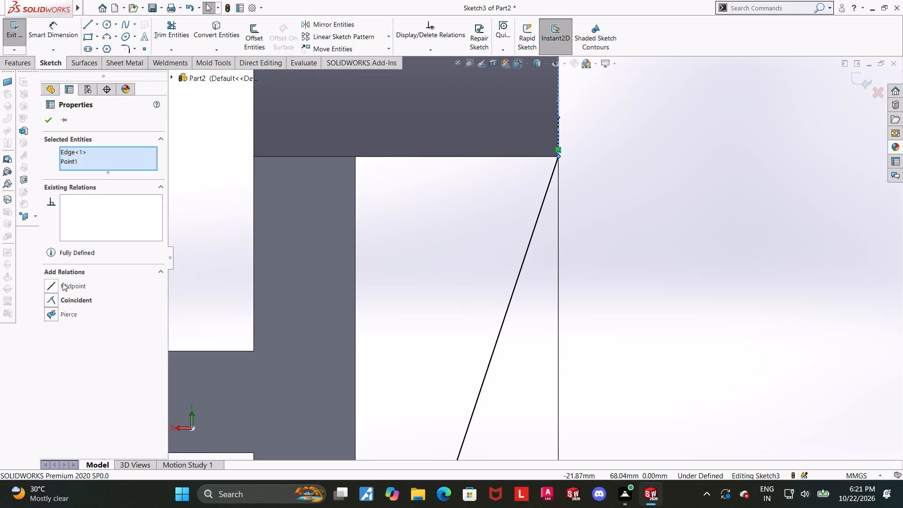
click(54, 302)
scroll(601, 316, up, 2)
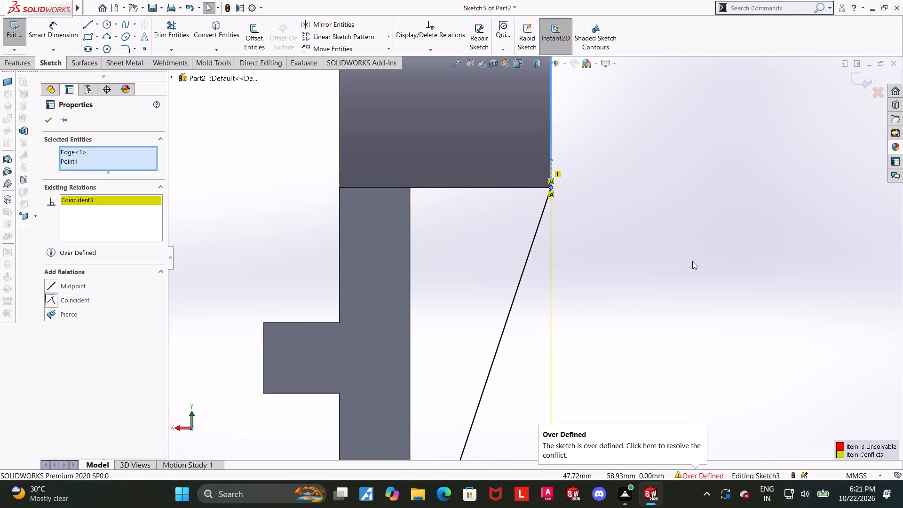
click(666, 222)
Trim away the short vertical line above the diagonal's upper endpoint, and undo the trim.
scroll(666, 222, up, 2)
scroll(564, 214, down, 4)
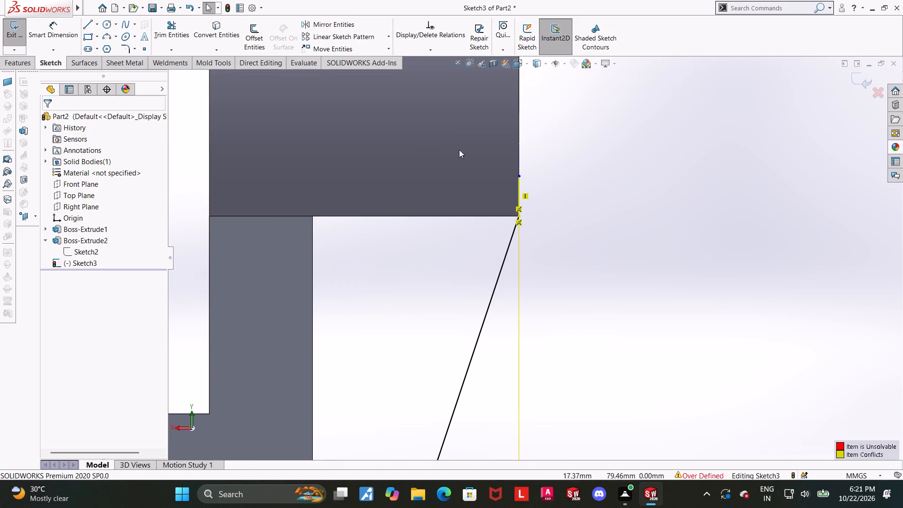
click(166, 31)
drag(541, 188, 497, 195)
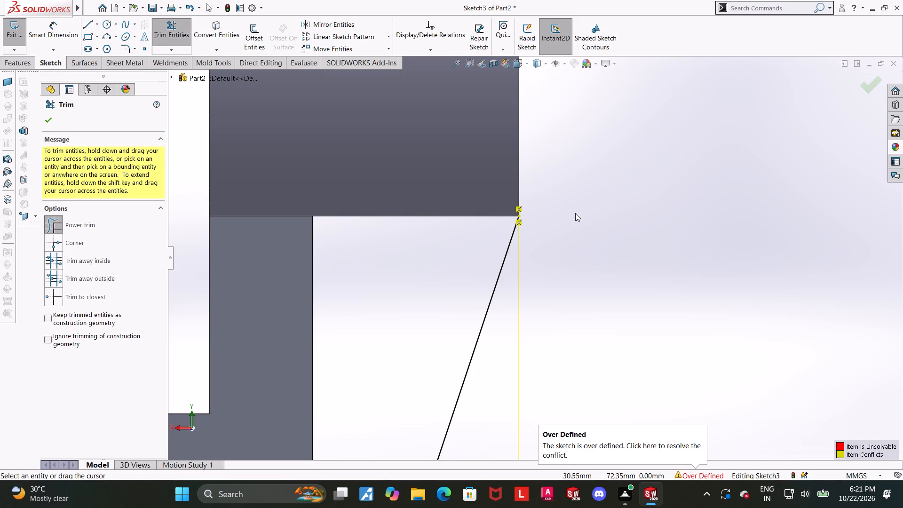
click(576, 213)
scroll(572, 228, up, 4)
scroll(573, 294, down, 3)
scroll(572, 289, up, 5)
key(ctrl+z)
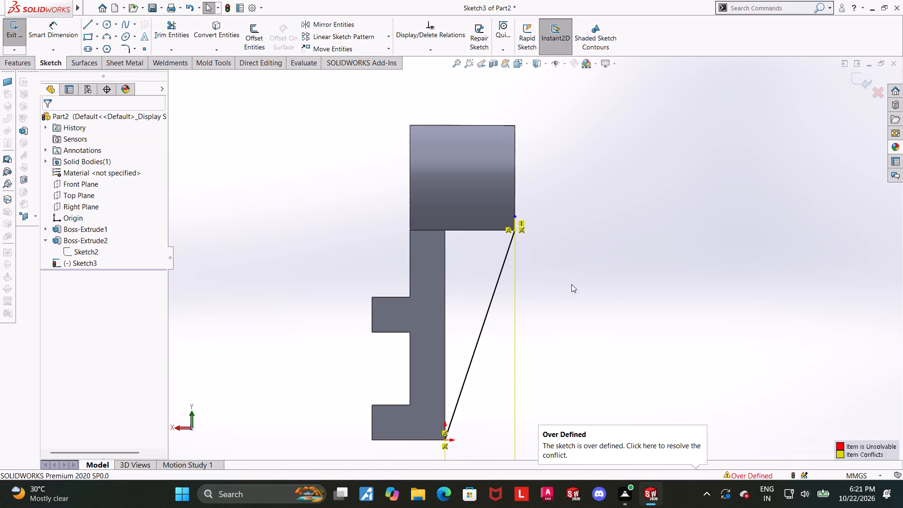
Delete the 24 mm horizontal dimension from the diagonal-line sketch and exit the sketch.
scroll(561, 278, up, 4)
scroll(552, 336, down, 3)
right_click(477, 355)
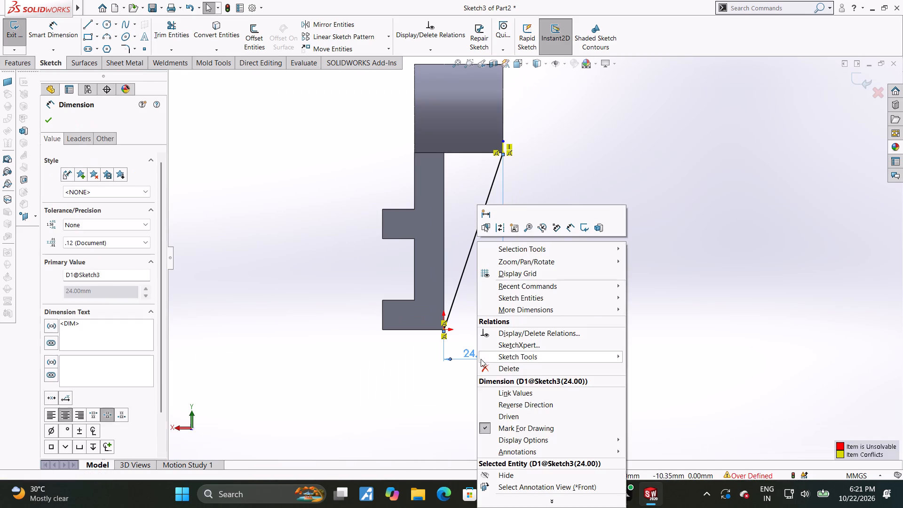
click(495, 367)
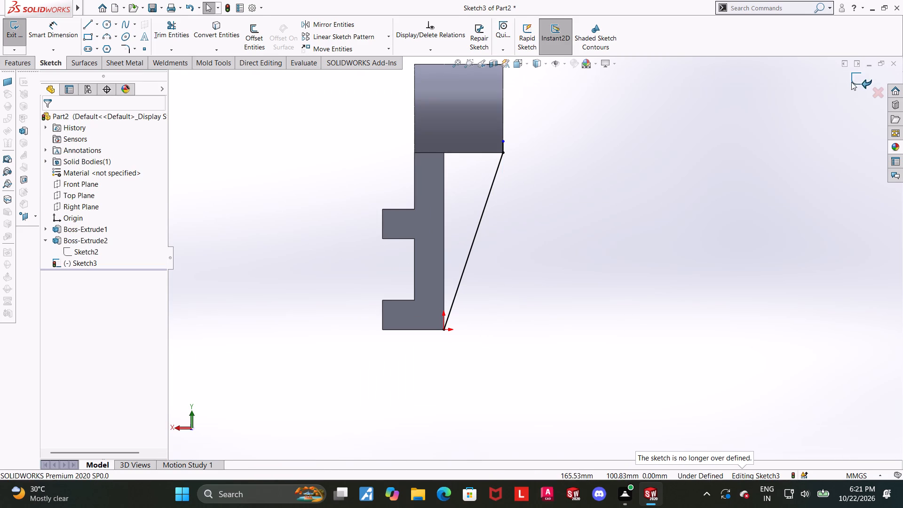
click(855, 81)
Try a rib from the diagonal-line sketch with 12 mm thickness on both sides and the material side flipped.
middle_drag(679, 169, 672, 175)
scroll(617, 150, up, 2)
scroll(577, 129, down, 2)
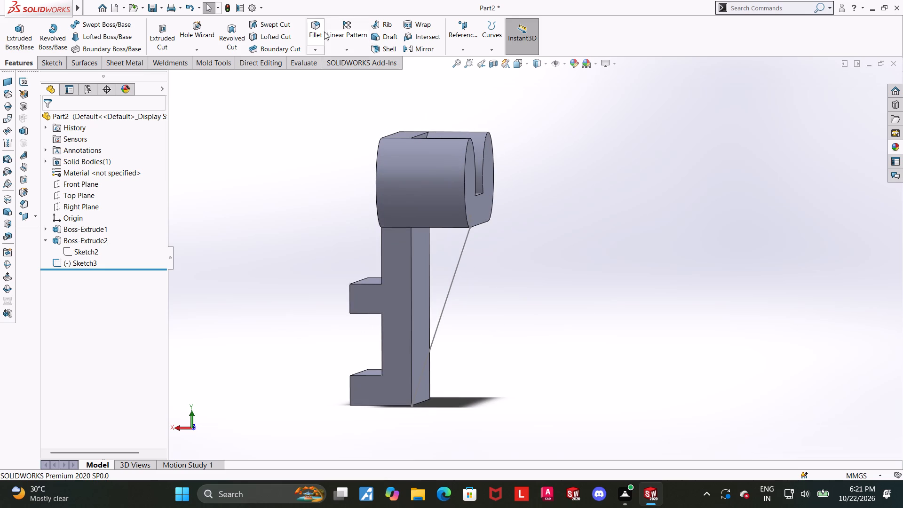
click(372, 27)
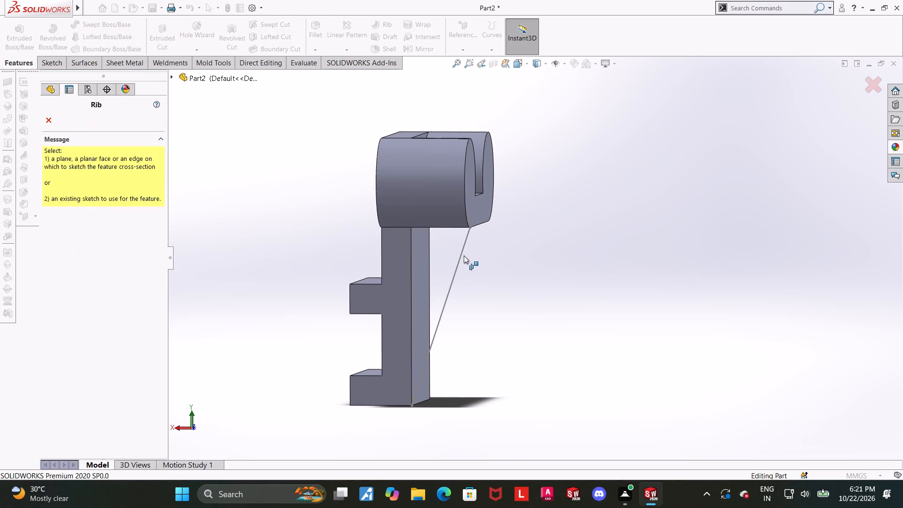
click(463, 255)
click(63, 226)
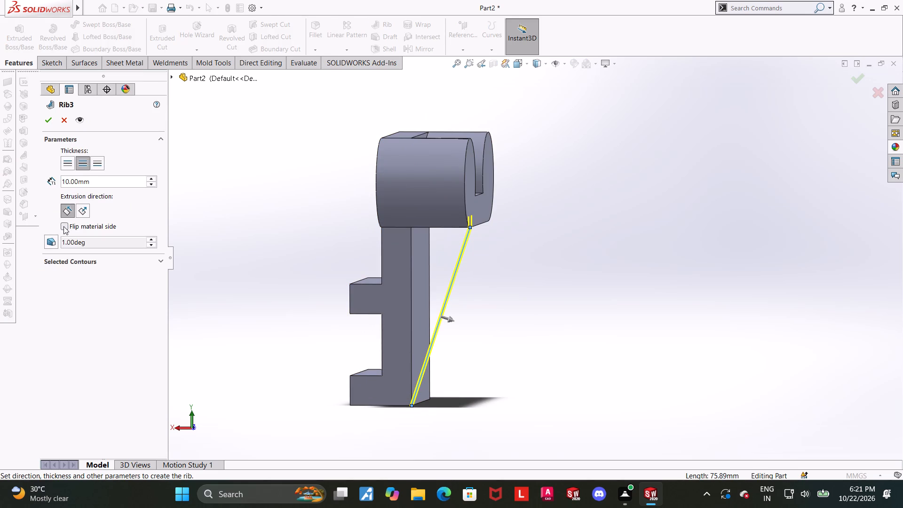
click(105, 182)
drag(105, 182, 0, 183)
key(1)
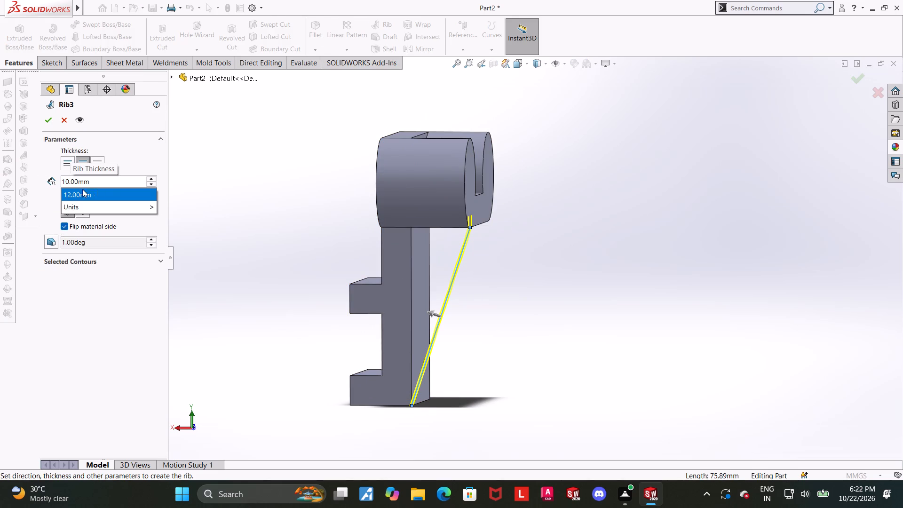
click(96, 194)
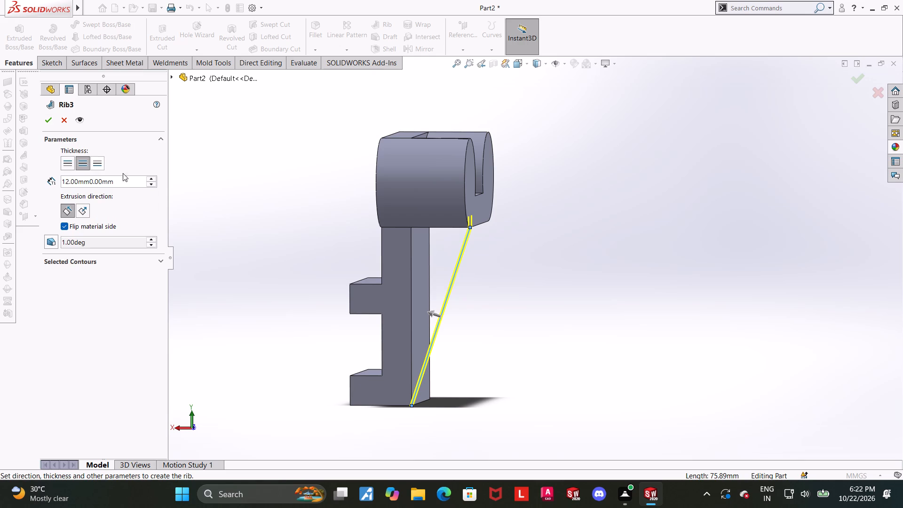
drag(130, 184, 0, 183)
text(12)
key(Return)
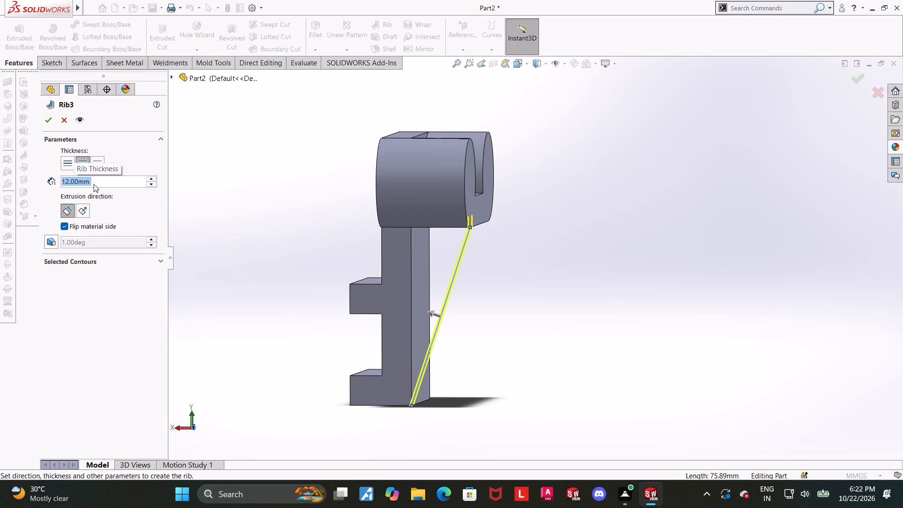
click(48, 115)
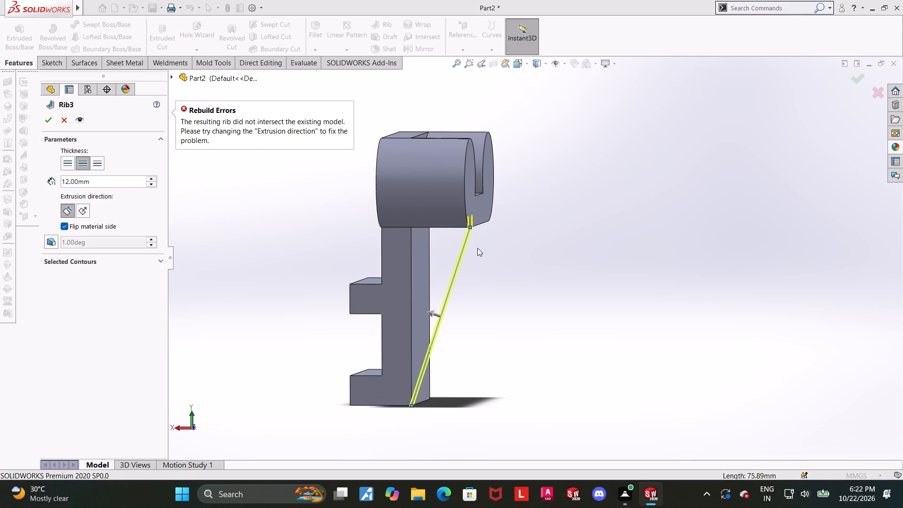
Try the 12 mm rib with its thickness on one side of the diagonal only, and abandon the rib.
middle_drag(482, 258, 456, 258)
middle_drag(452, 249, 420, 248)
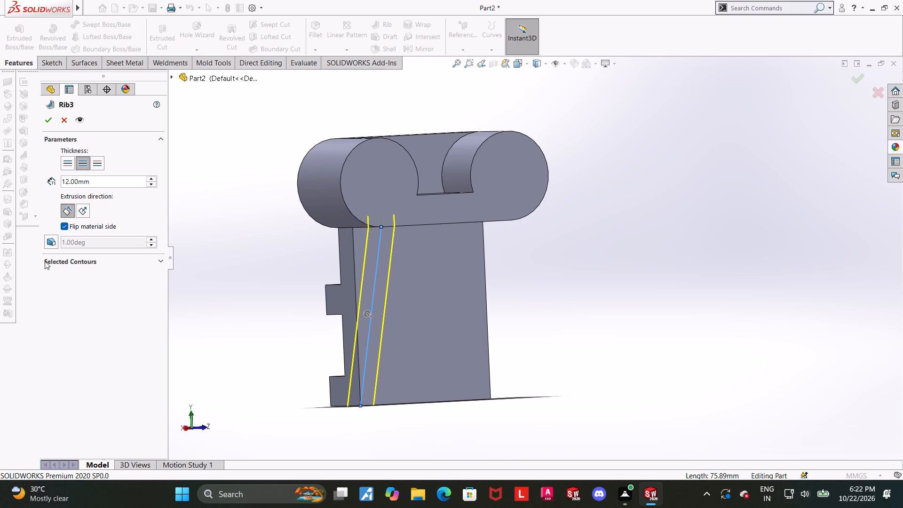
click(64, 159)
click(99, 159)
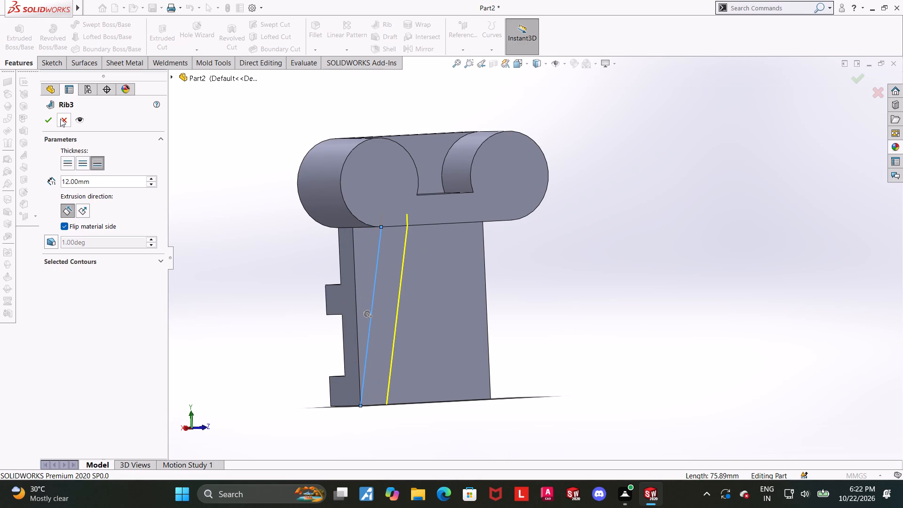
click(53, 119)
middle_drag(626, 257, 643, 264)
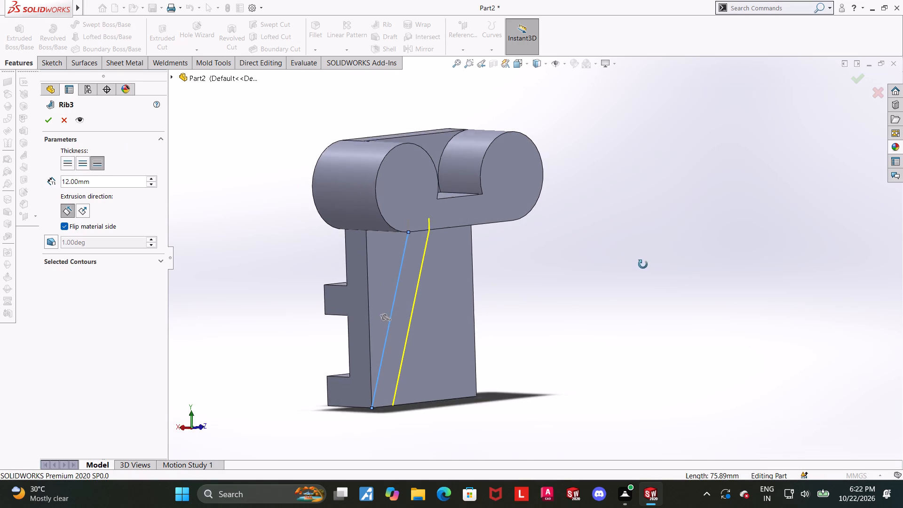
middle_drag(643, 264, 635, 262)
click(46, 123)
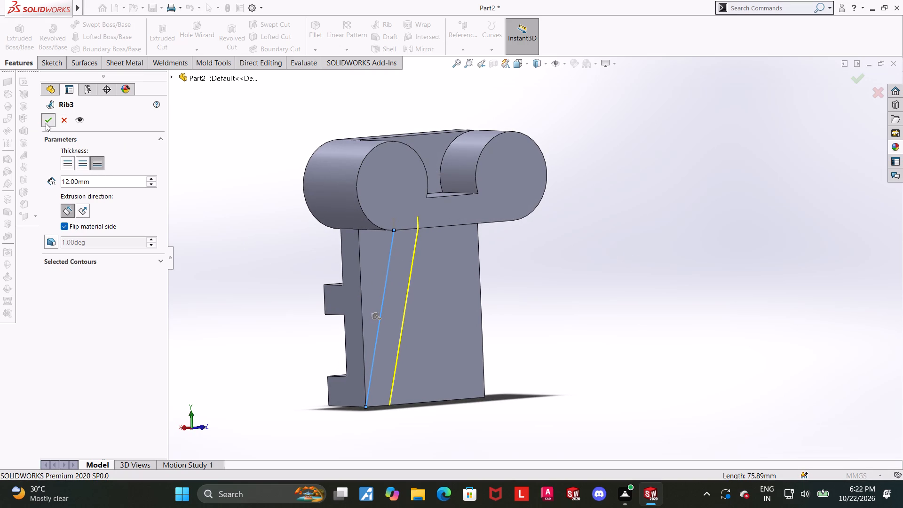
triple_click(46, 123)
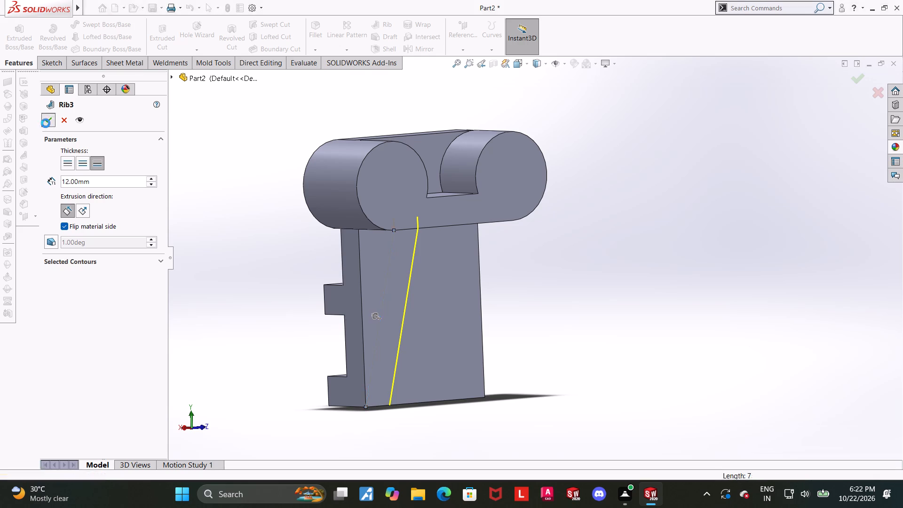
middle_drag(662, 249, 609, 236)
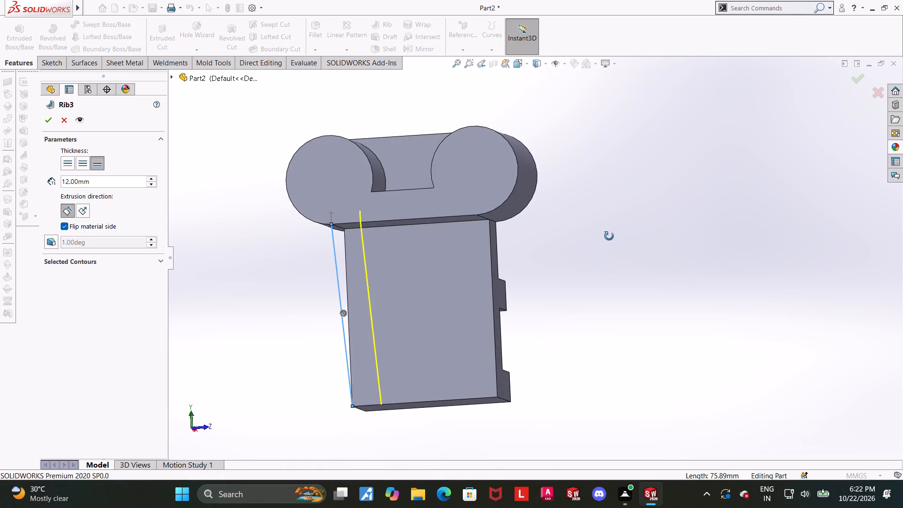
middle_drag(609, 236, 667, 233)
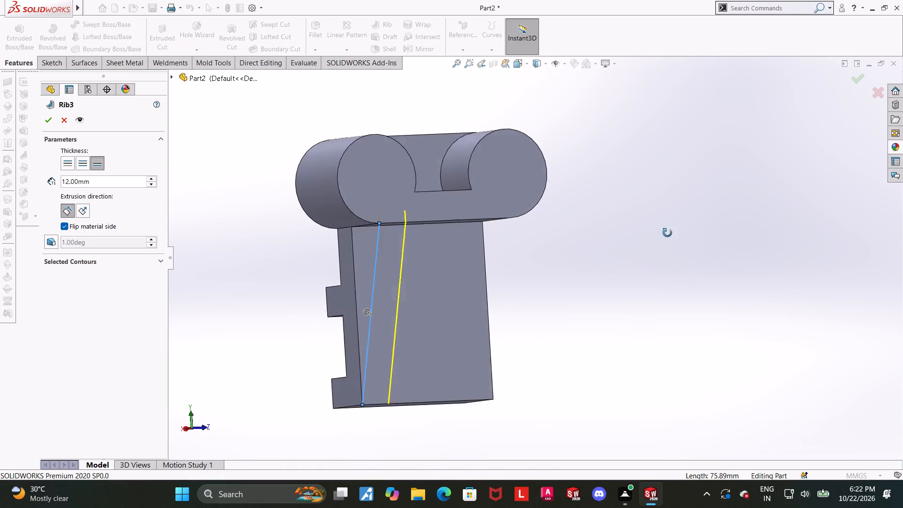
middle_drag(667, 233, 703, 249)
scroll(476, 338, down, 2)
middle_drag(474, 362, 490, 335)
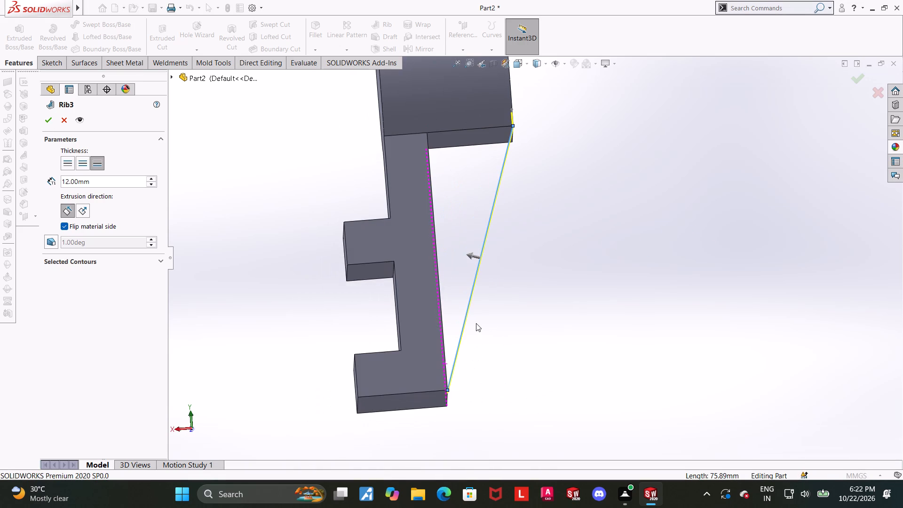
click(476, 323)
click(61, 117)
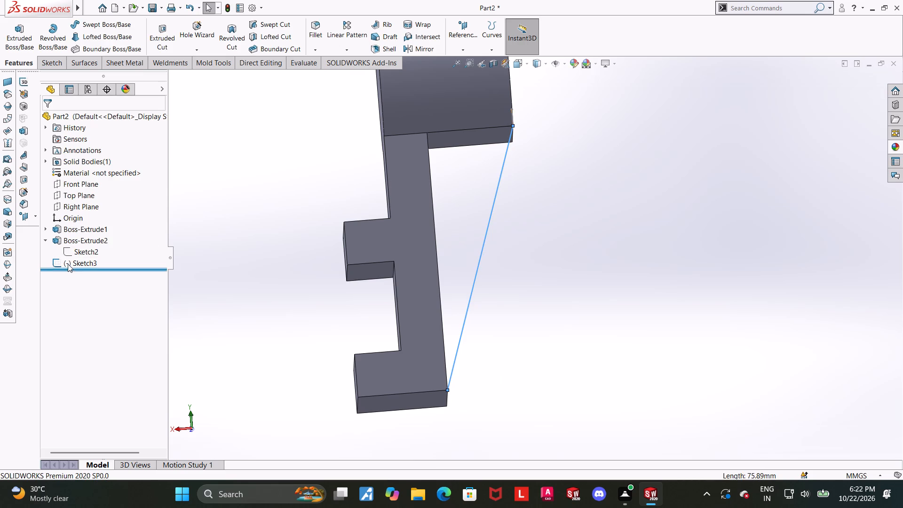
Edit the diagonal-line sketch to add a short horizontal line from the diagonal's lower endpoint inward along the block's bottom edge, and exit the sketch.
click(68, 264)
click(77, 237)
click(82, 262)
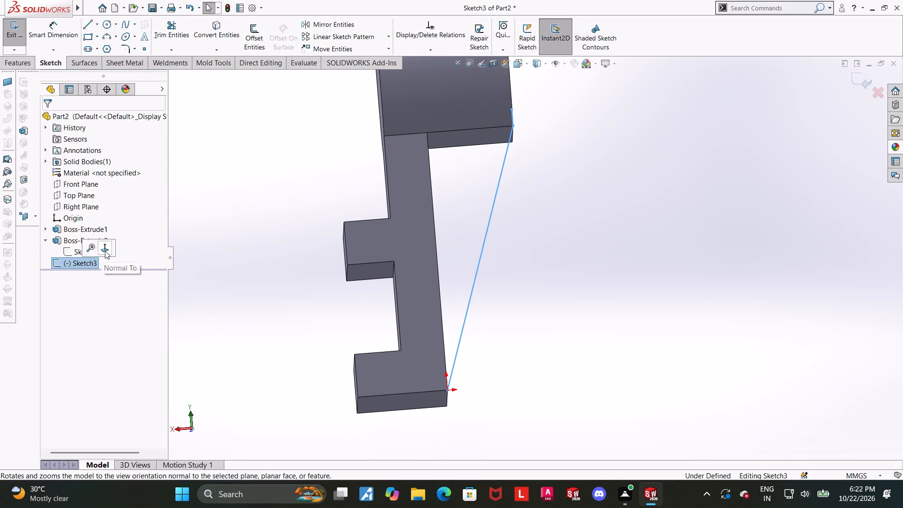
click(105, 250)
click(611, 415)
scroll(631, 389, down, 3)
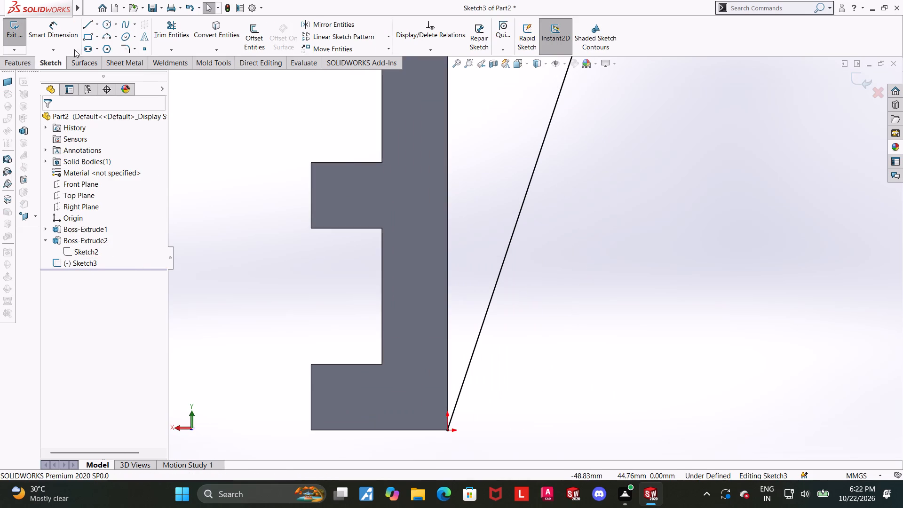
click(252, 113)
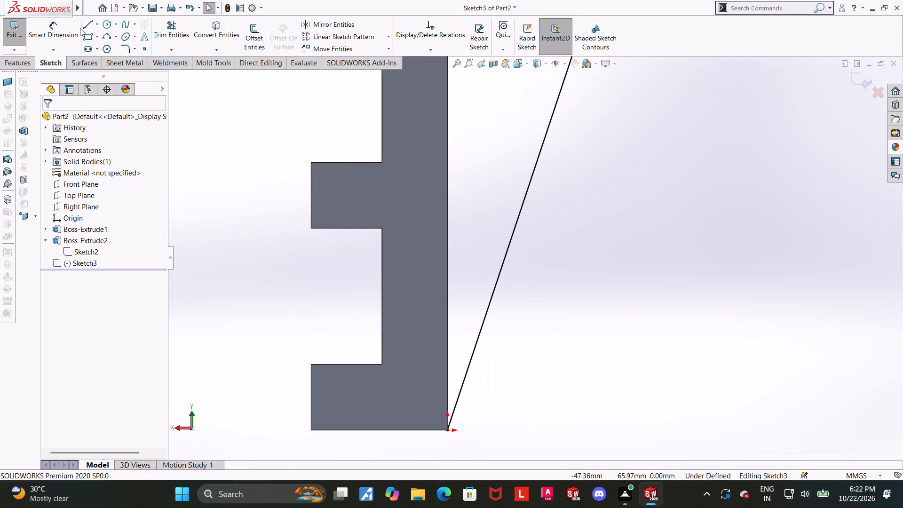
click(89, 27)
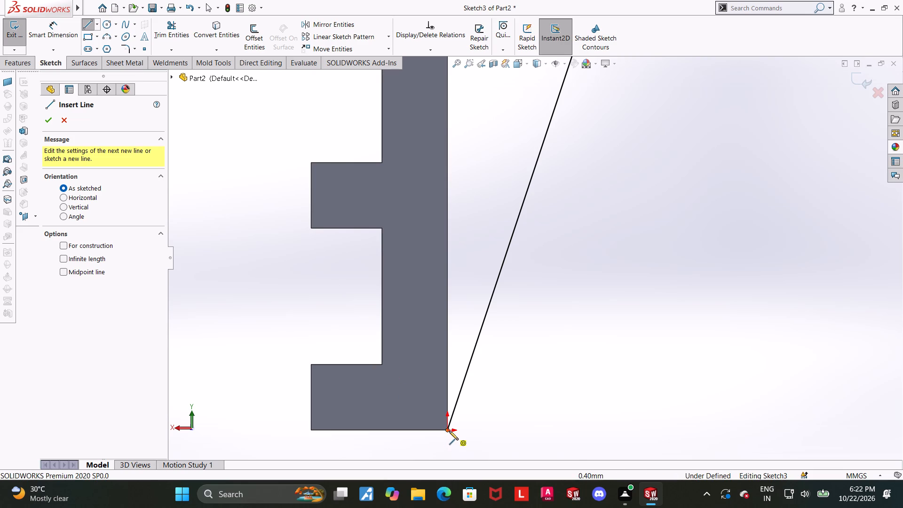
click(449, 431)
click(436, 431)
key(Escape)
key(Escape)
key(Escape)
scroll(578, 349, up, 3)
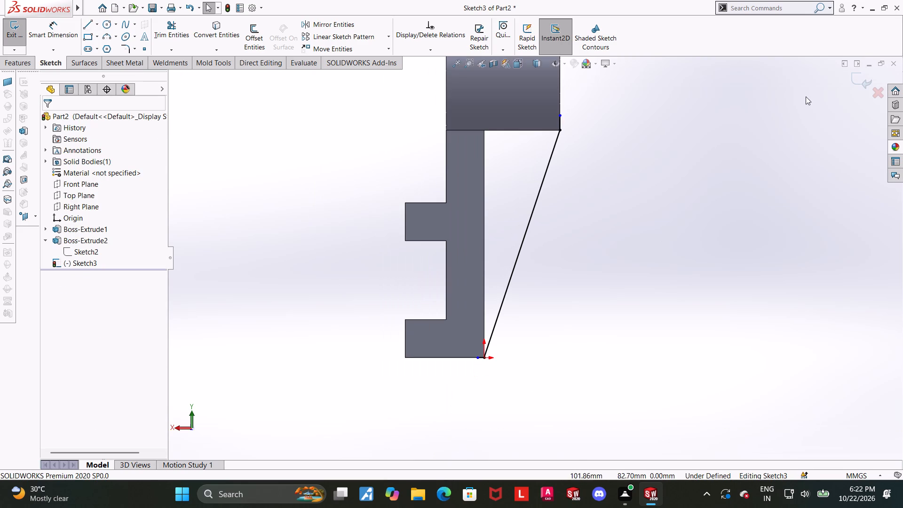
click(853, 82)
click(7, 40)
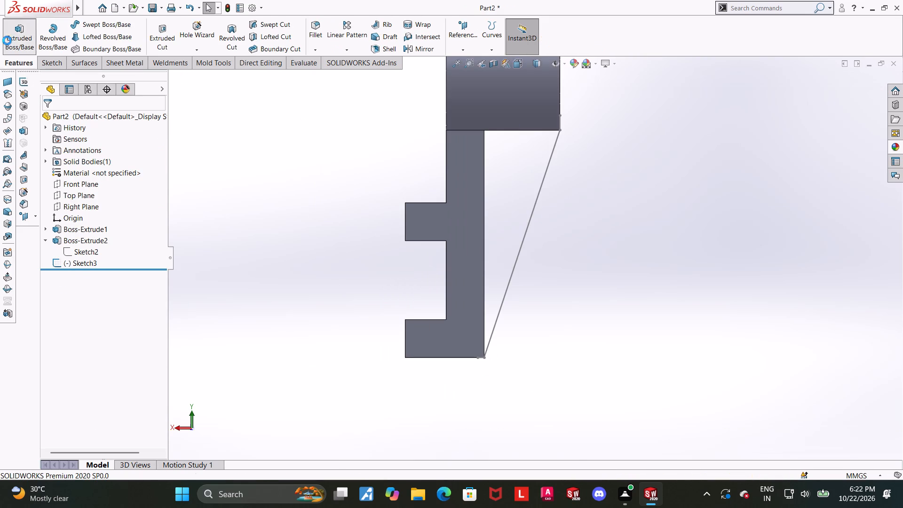
click(46, 123)
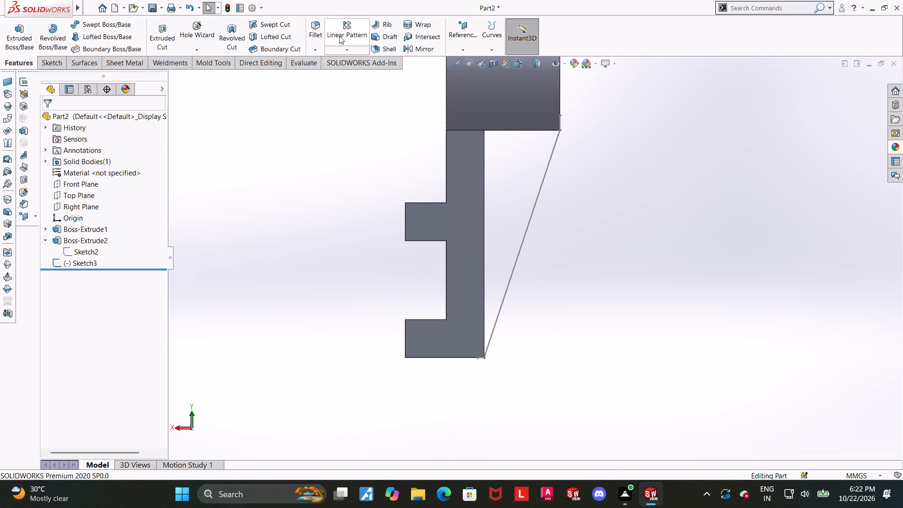
Create a 12 mm thick rib from the diagonal-line sketch, with flipped material side and thickness only on the side inward across the block.
click(380, 27)
click(526, 228)
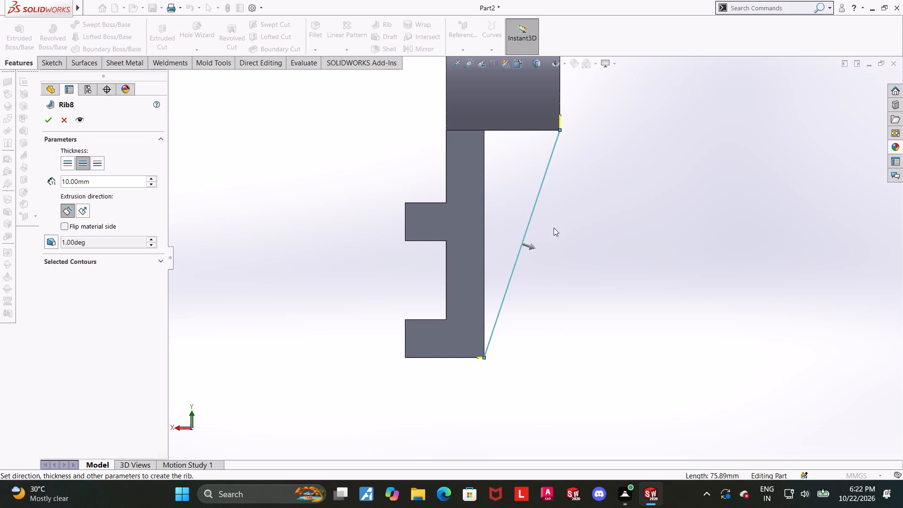
middle_drag(567, 243, 542, 255)
click(64, 228)
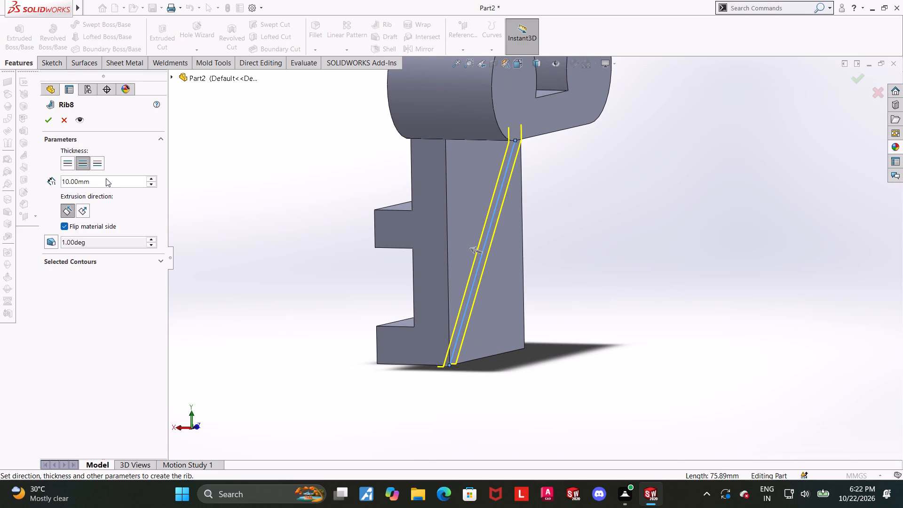
click(107, 184)
drag(114, 183, 24, 185)
text(12)
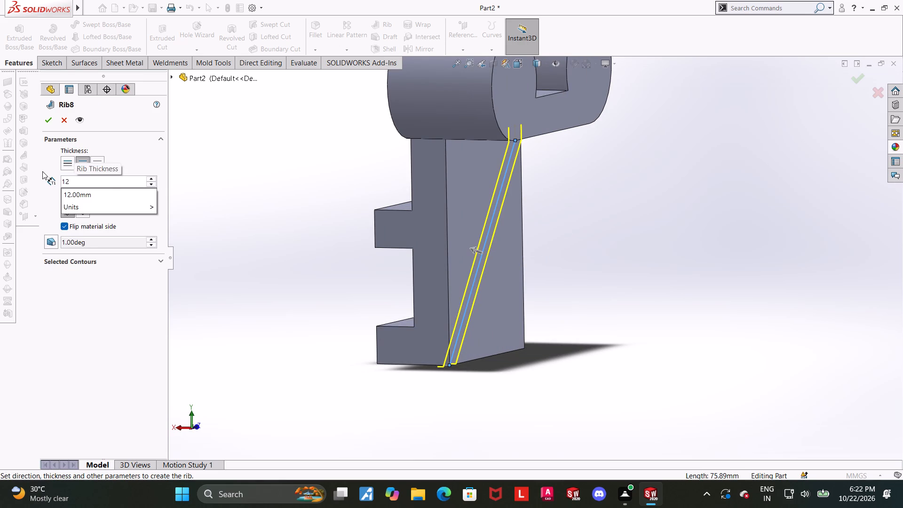
key(Return)
click(95, 161)
click(46, 118)
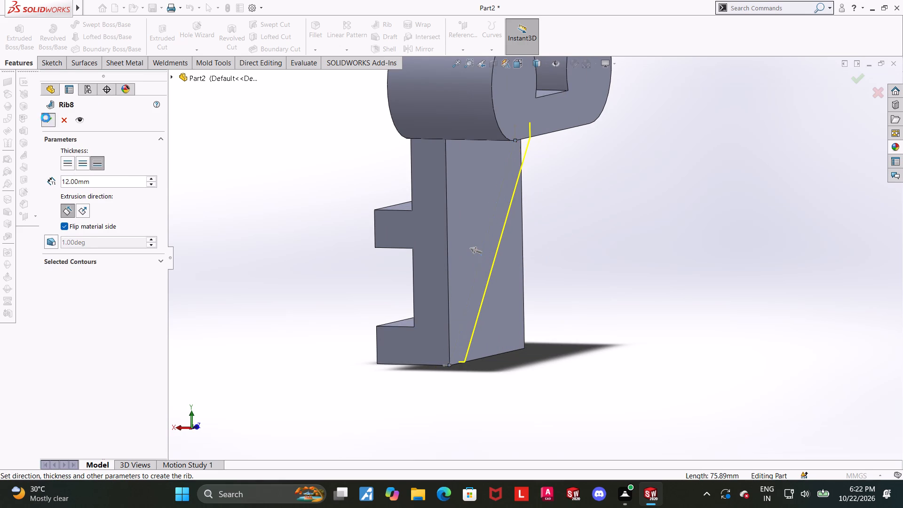
click(314, 257)
Examine the rib and the whole part from several sides and in isometric view.
middle_drag(778, 268, 681, 270)
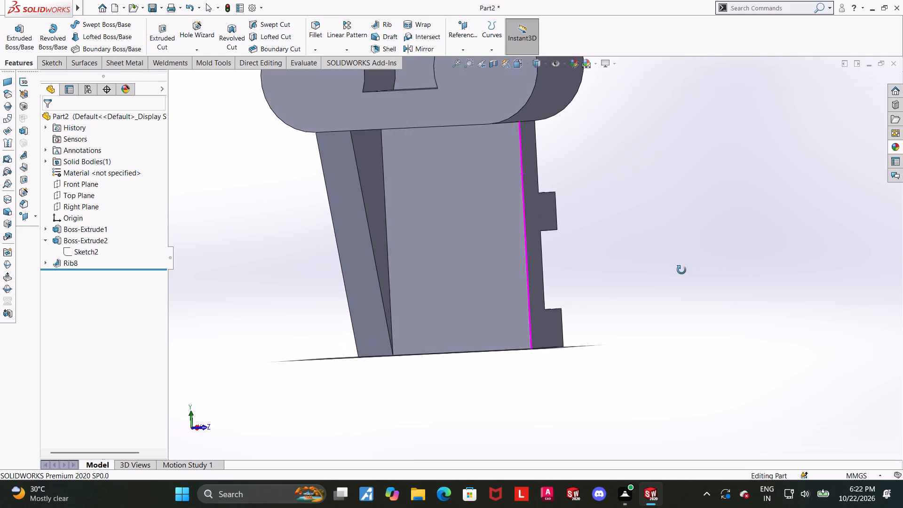
middle_drag(681, 270, 634, 296)
key(ctrl+7)
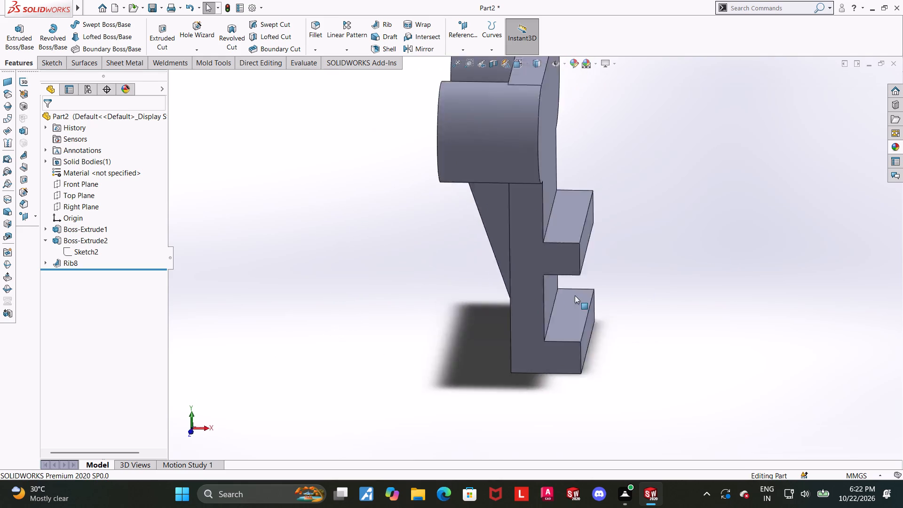
scroll(579, 294, up, 2)
middle_drag(521, 315, 646, 290)
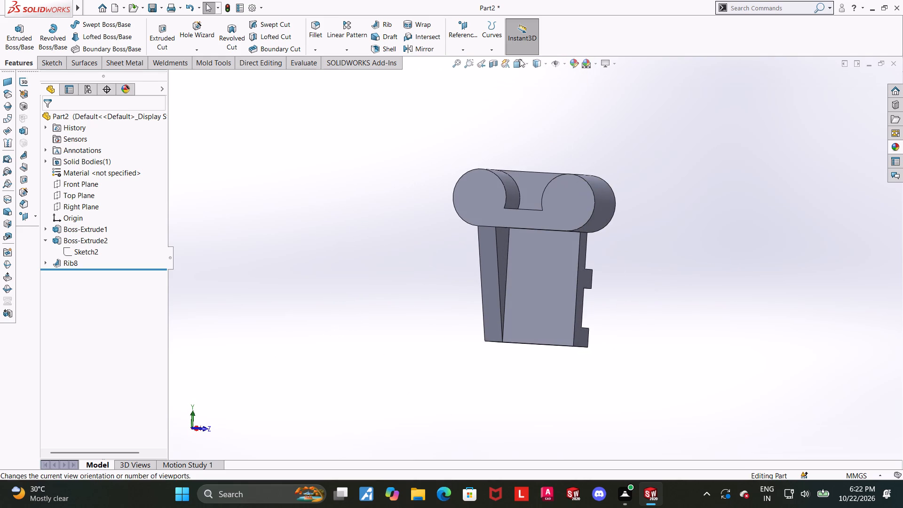
click(517, 63)
click(484, 219)
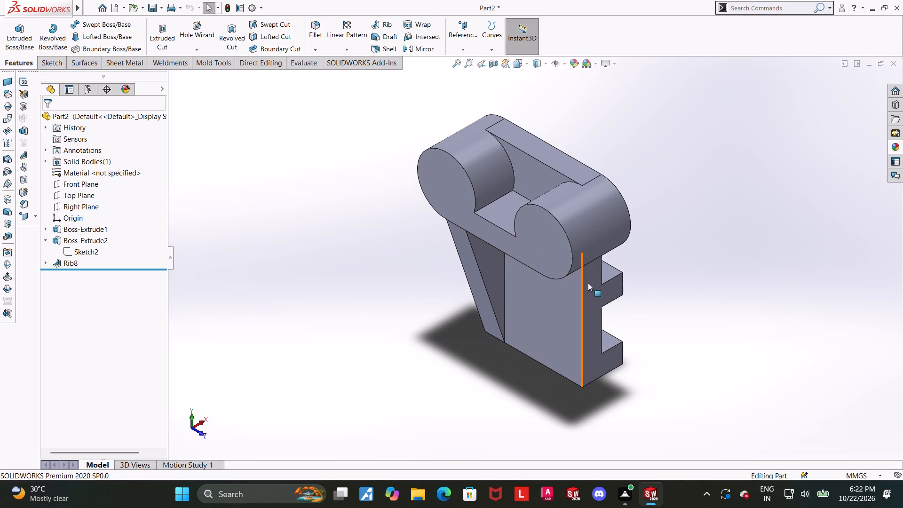
click(661, 332)
scroll(708, 326, up, 3)
scroll(641, 302, down, 2)
middle_drag(619, 310, 643, 280)
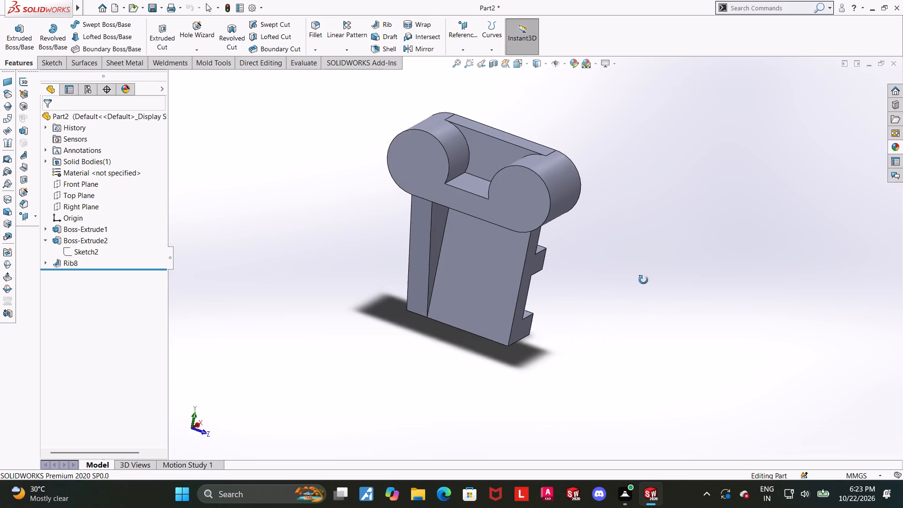
middle_drag(643, 280, 647, 277)
Start a sketch on the head's outer face and draw a circle about 17 mm in diameter centred on the rounded end above the rib.
click(524, 206)
click(564, 182)
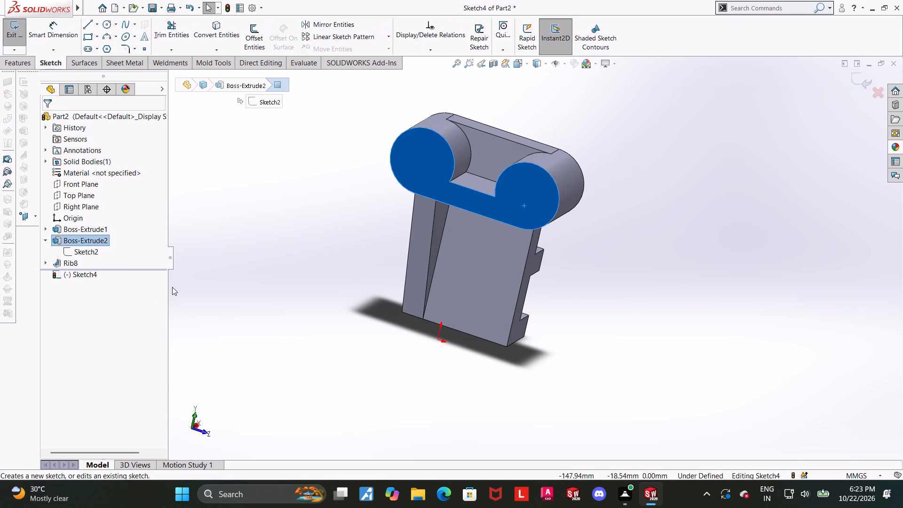
click(94, 277)
click(119, 255)
click(75, 277)
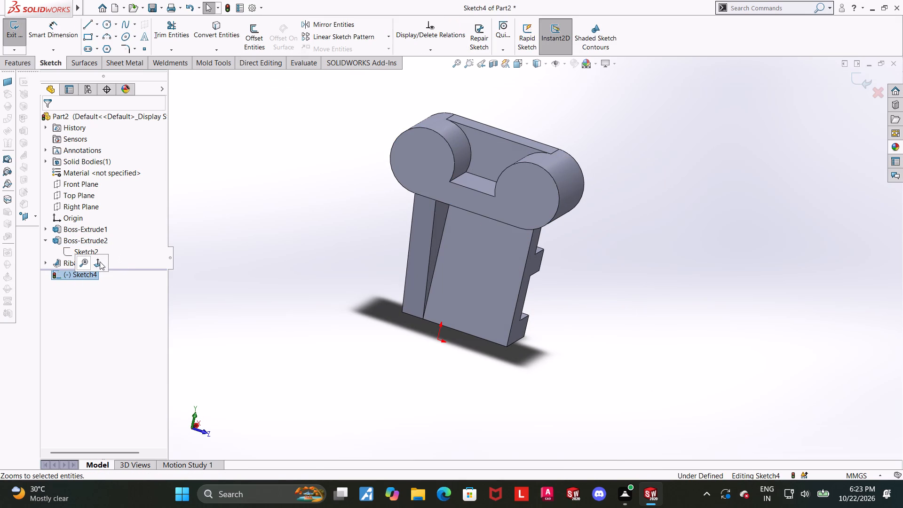
click(100, 262)
click(219, 279)
click(73, 276)
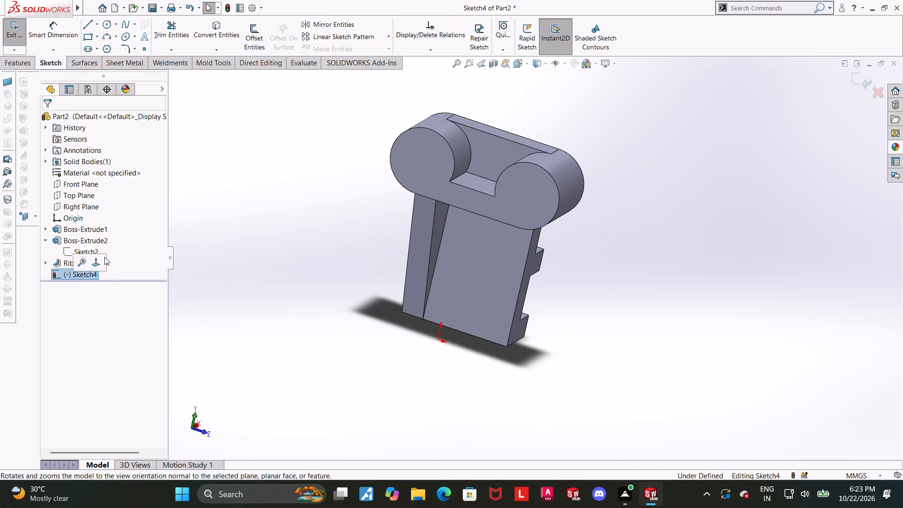
click(99, 260)
click(106, 24)
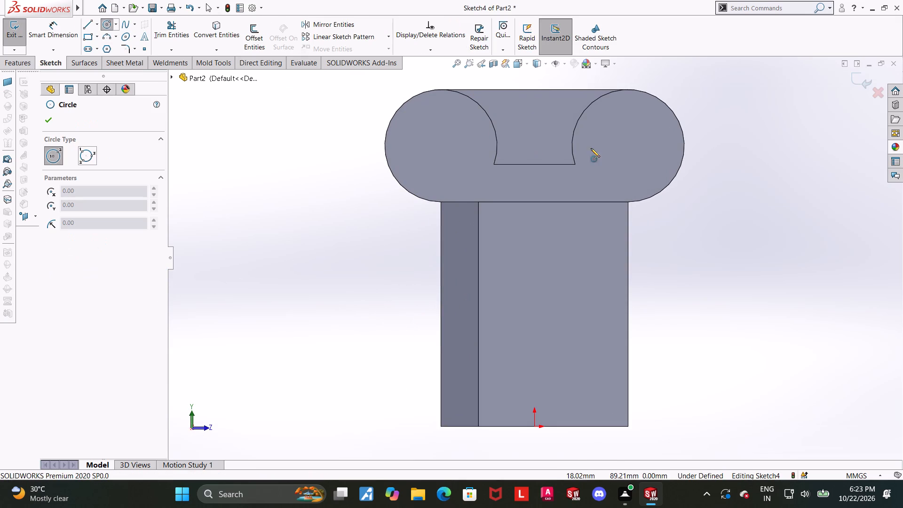
click(442, 144)
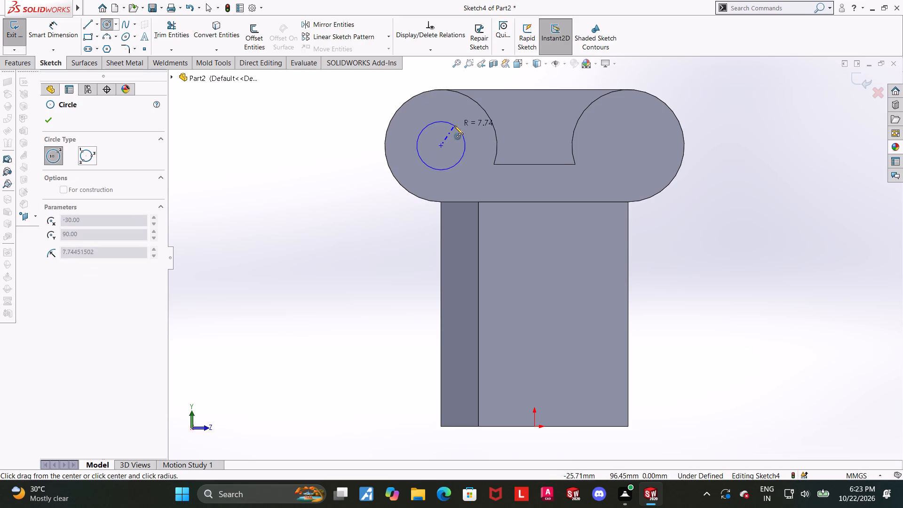
click(455, 123)
key(Escape)
Dimension the circle above the rib with a diameter of 18 mm.
click(60, 28)
scroll(389, 169, up, 1)
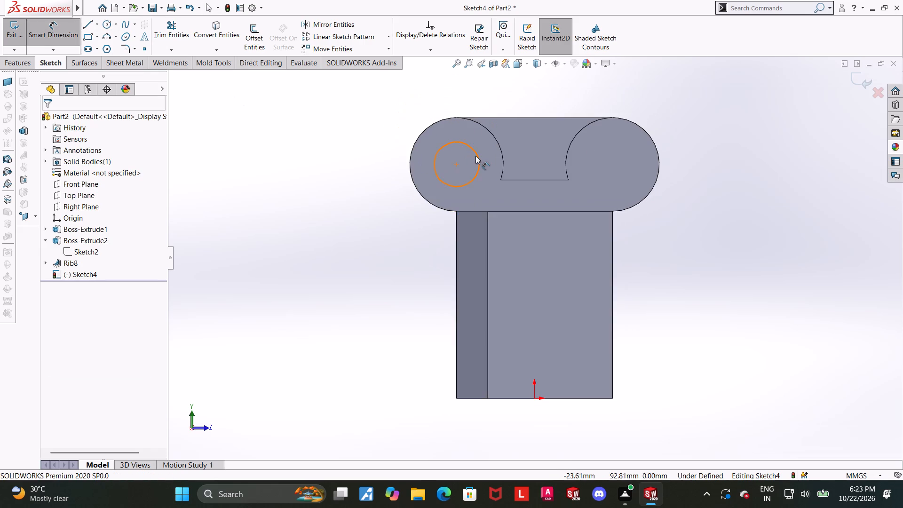
scroll(475, 156, down, 2)
click(462, 150)
scroll(461, 150, down, 2)
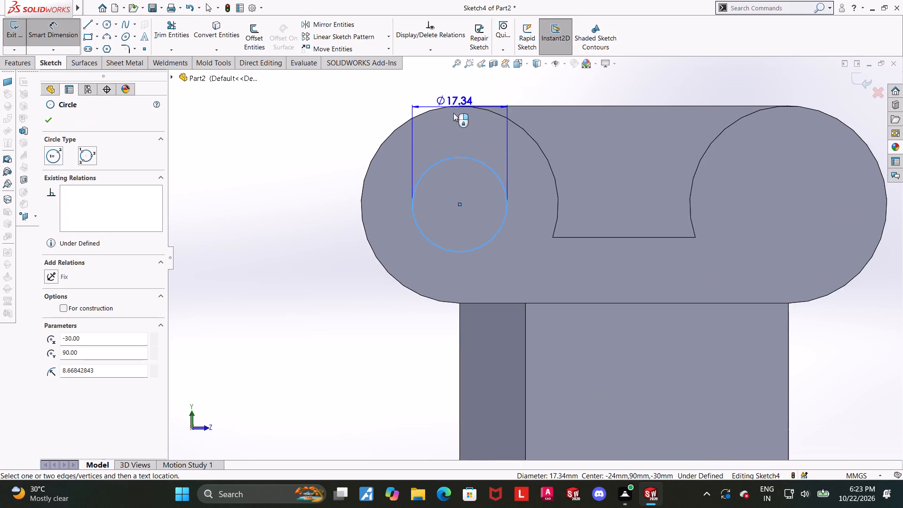
scroll(453, 113, up, 3)
click(487, 112)
text(18)
key(Return)
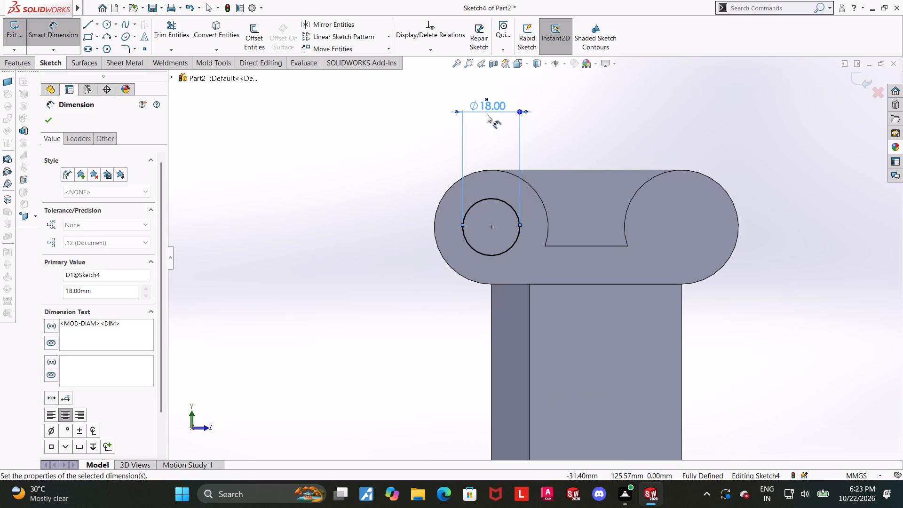
key(Escape)
Draw a second circle centred on the head's opposite rounded end.
click(103, 24)
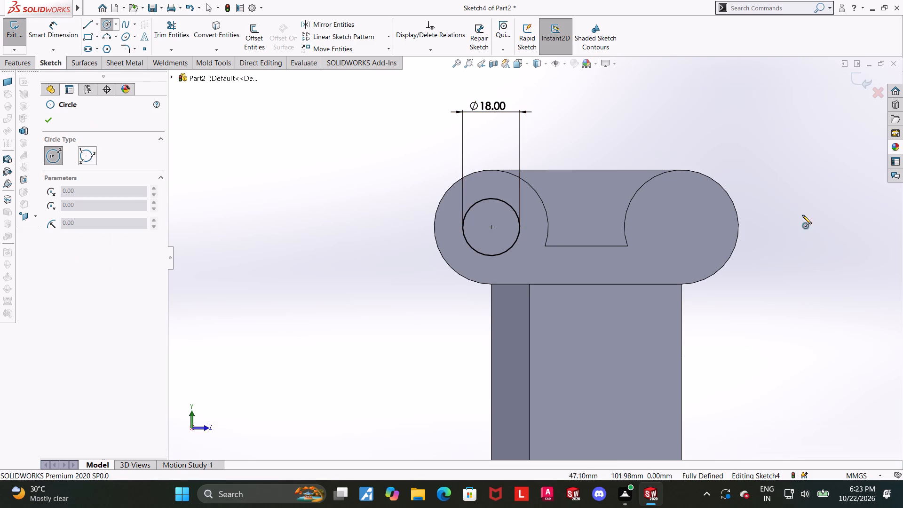
click(682, 227)
click(703, 202)
key(Escape)
key(Escape)
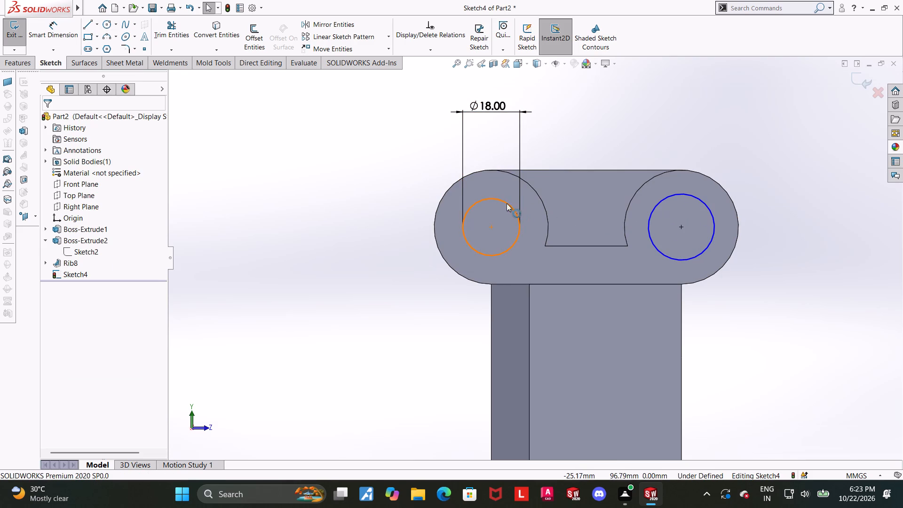
Make the two circles on the head's rounded ends equal in size.
ctrl+click(507, 201)
ctrl+click(674, 194)
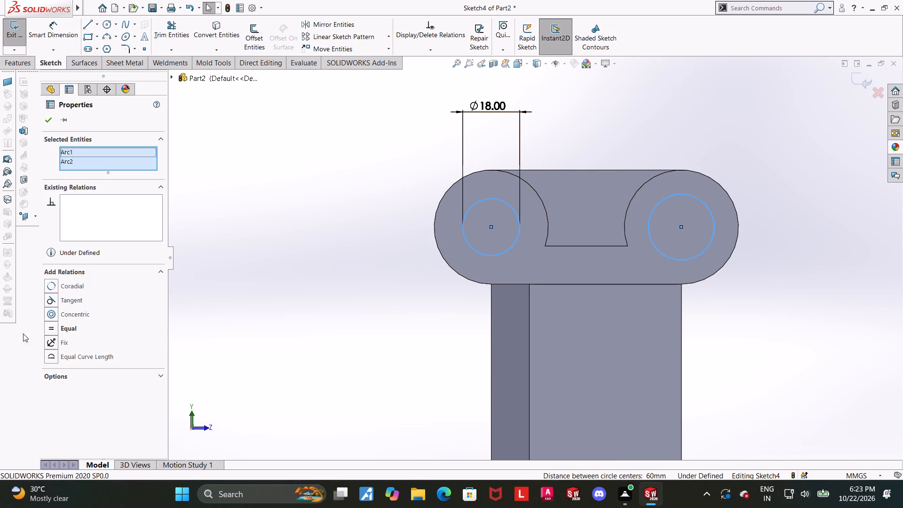
click(51, 327)
click(364, 311)
Add concentric relations between each circle and the outer arc of its rounded end.
scroll(602, 262, up, 2)
scroll(736, 267, down, 1)
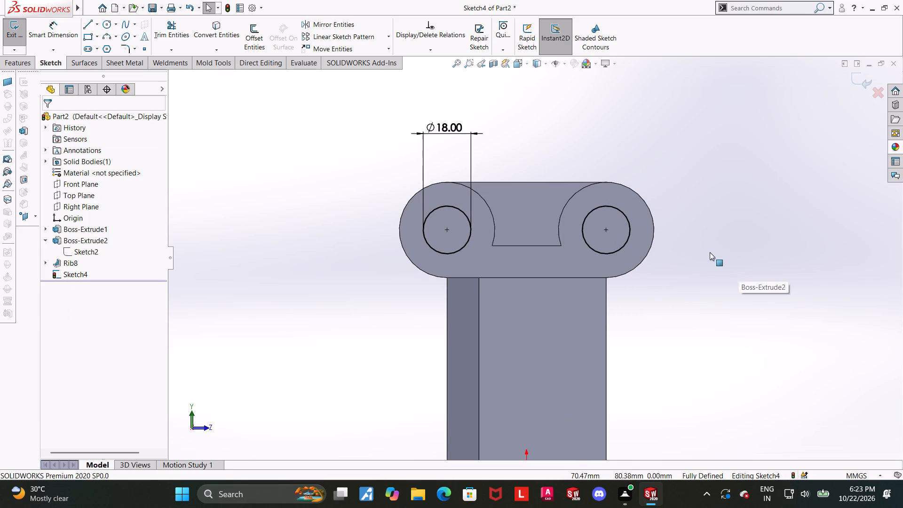
click(639, 196)
ctrl+click(611, 209)
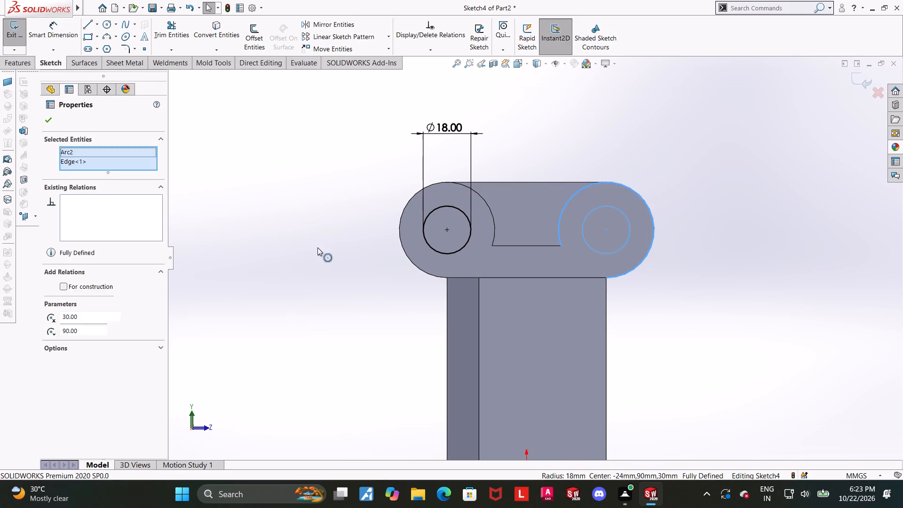
click(51, 313)
click(400, 362)
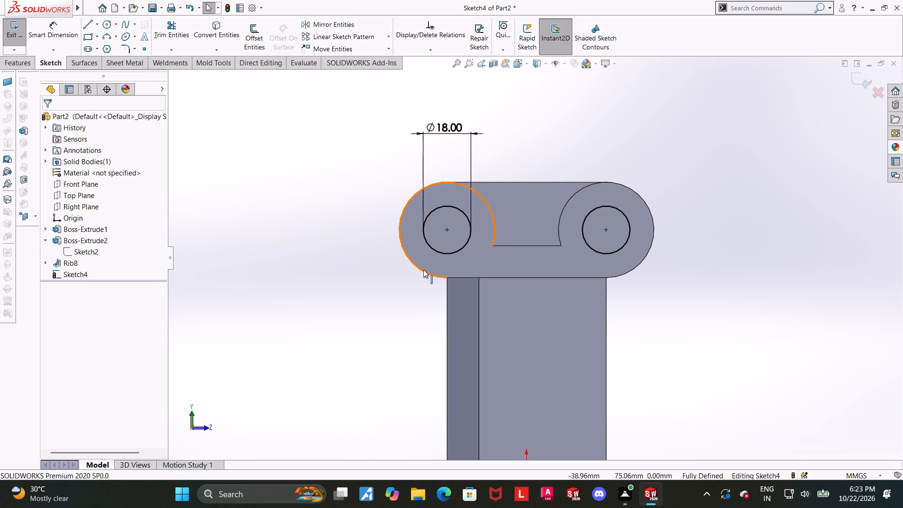
click(422, 271)
ctrl+click(439, 250)
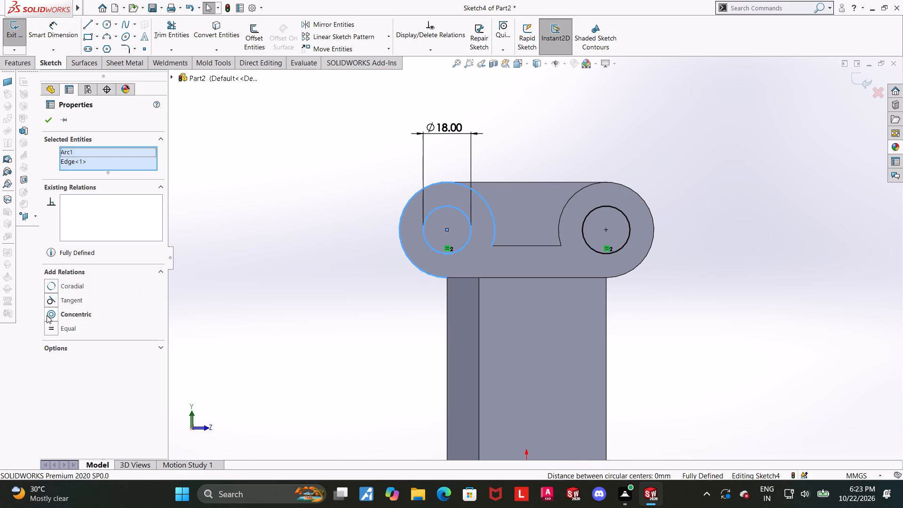
click(47, 315)
click(679, 225)
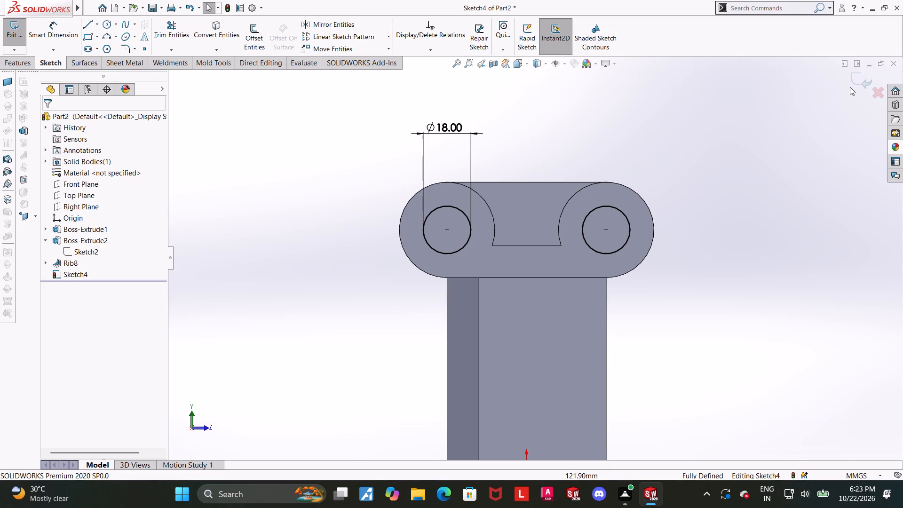
Finish the sketch and extrude-cut both circles through the head with the Up To Next end condition.
click(855, 80)
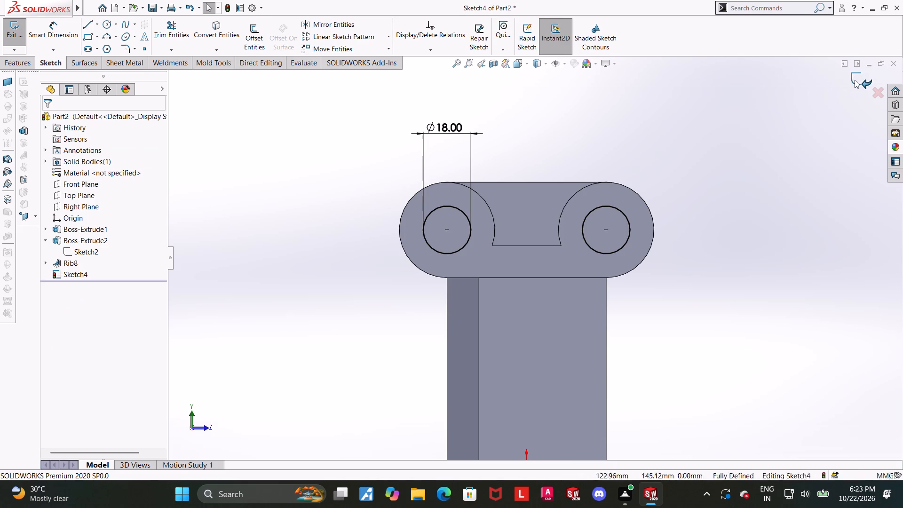
middle_drag(714, 183, 678, 193)
click(159, 33)
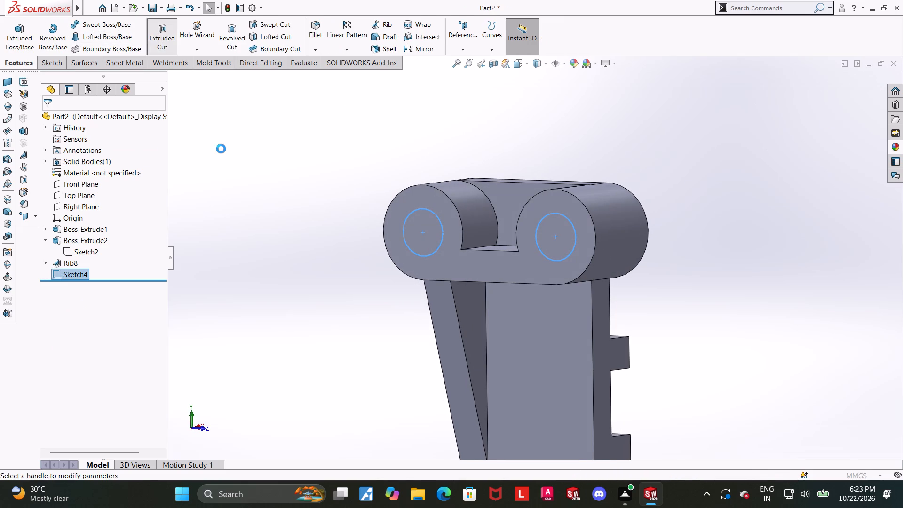
middle_drag(217, 169, 181, 180)
click(68, 191)
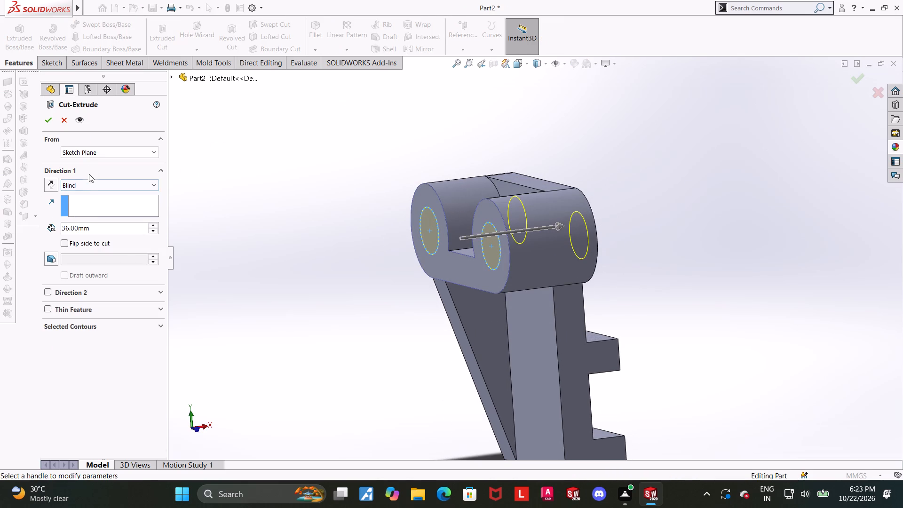
click(89, 183)
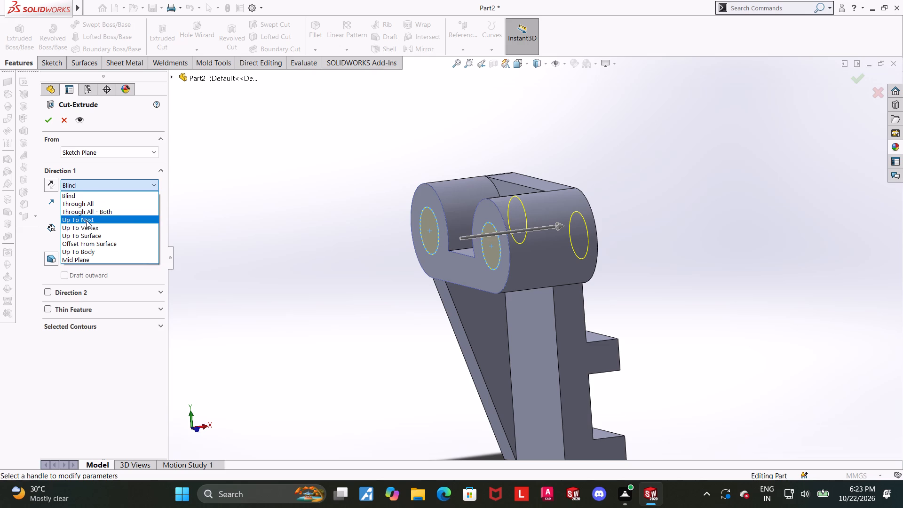
click(86, 220)
middle_drag(330, 225, 281, 238)
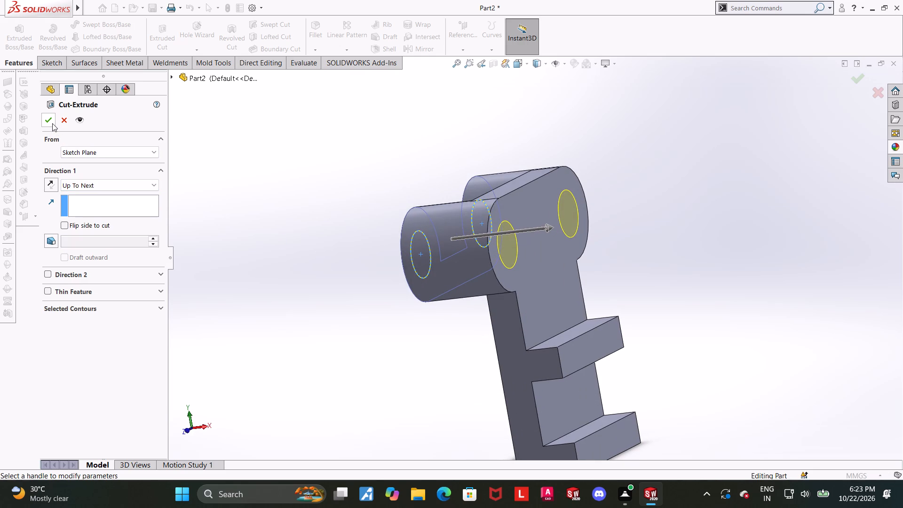
click(52, 123)
click(363, 284)
Fillet the two inner bottom edges of the recess between the rounded ends with a 2 mm radius.
scroll(351, 260, up, 1)
middle_drag(367, 252, 438, 276)
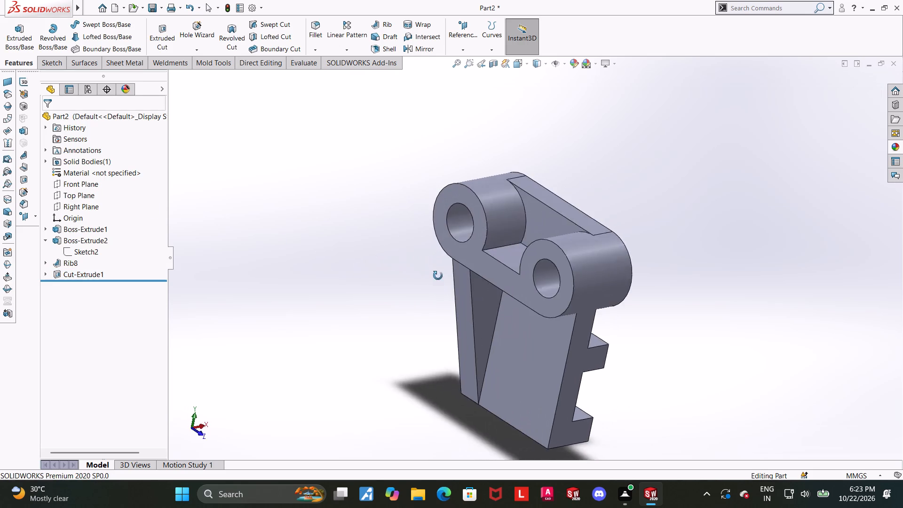
middle_drag(438, 276, 523, 253)
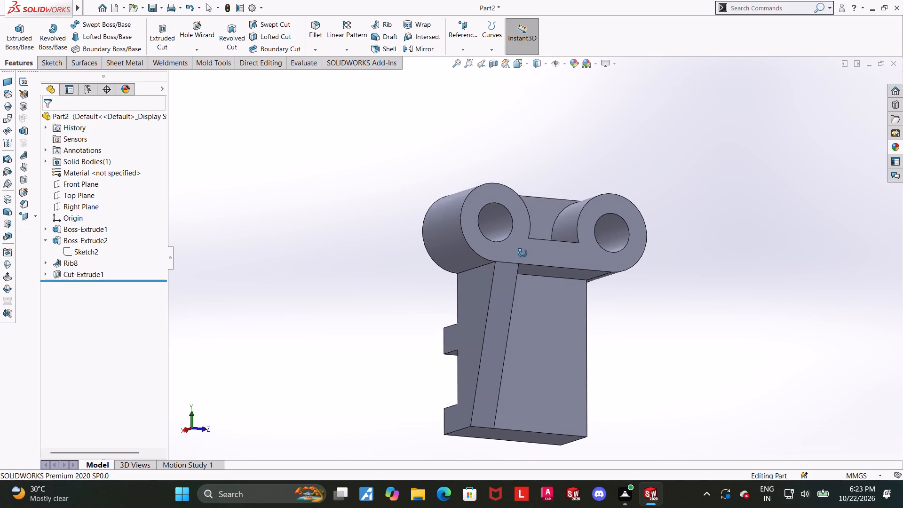
middle_drag(523, 253, 508, 271)
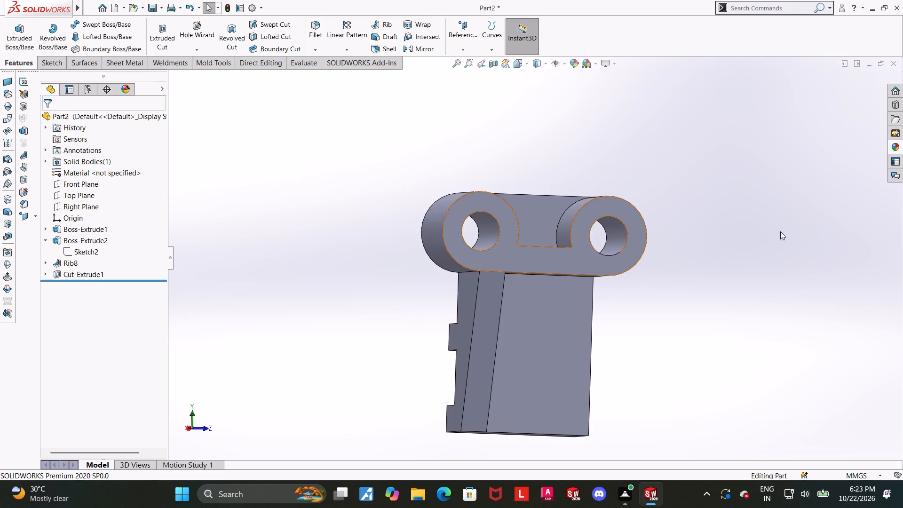
middle_drag(735, 231, 684, 266)
scroll(673, 254, down, 3)
click(315, 28)
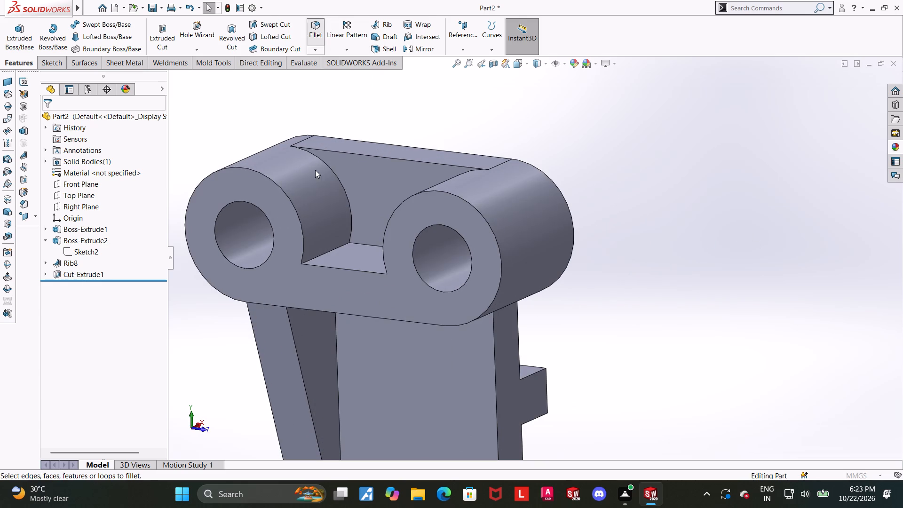
click(330, 251)
middle_drag(366, 228, 410, 262)
middle_drag(401, 254, 433, 267)
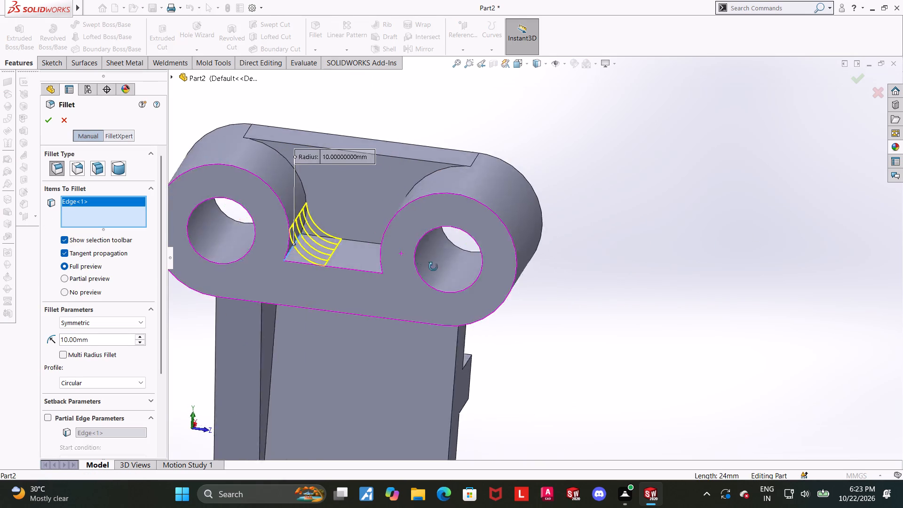
middle_drag(433, 267, 448, 275)
click(373, 259)
middle_drag(362, 260, 336, 249)
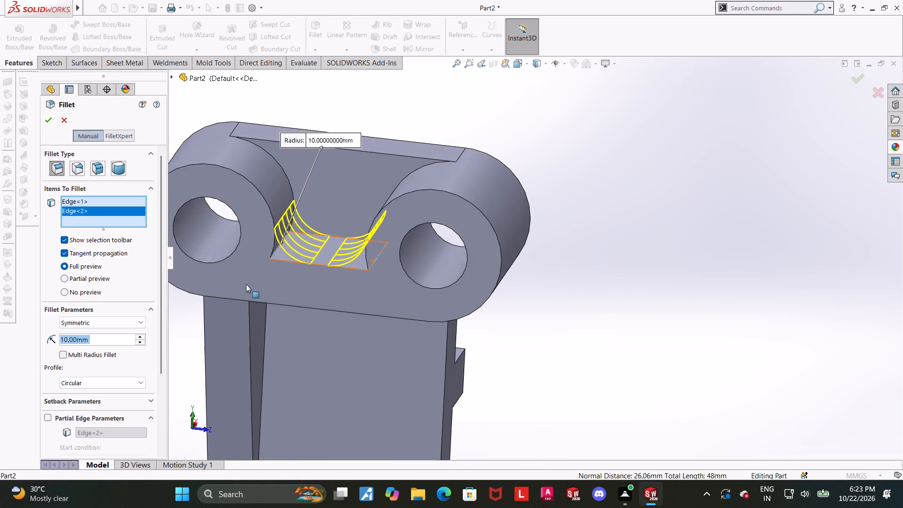
key(2)
key(Return)
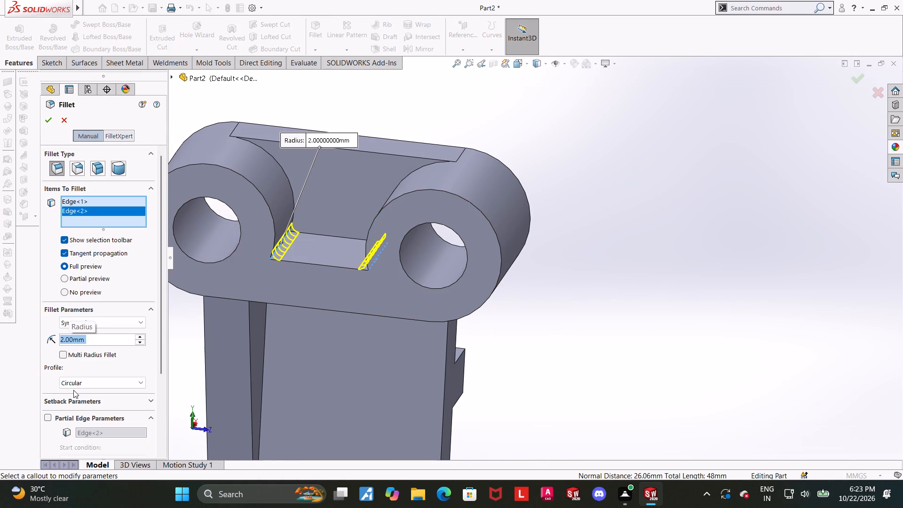
click(46, 125)
click(713, 289)
Examine the filleted recess and the whole part from several angles.
scroll(668, 280, up, 2)
middle_drag(537, 280, 498, 273)
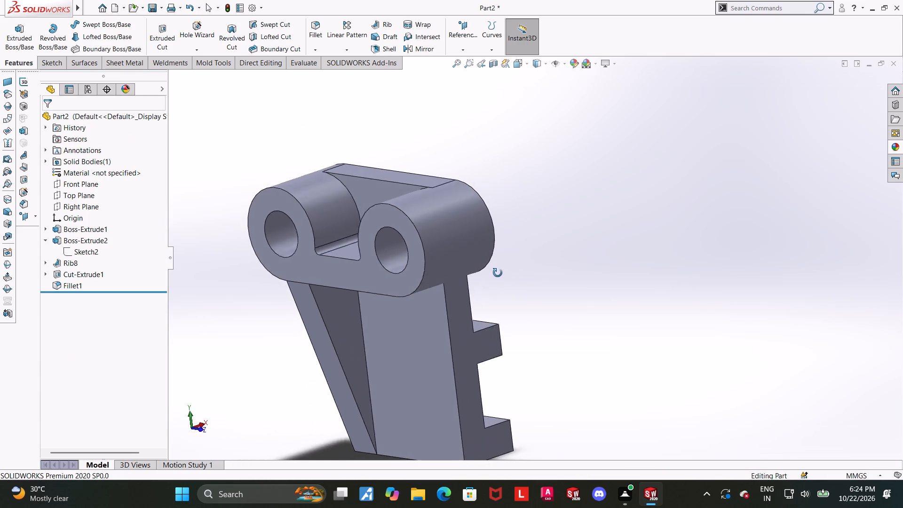
middle_drag(498, 273, 524, 283)
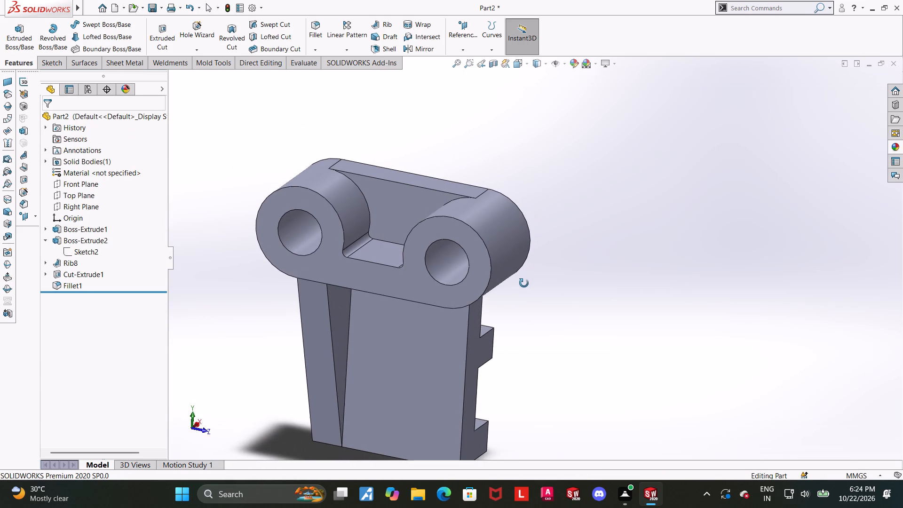
middle_drag(524, 283, 525, 279)
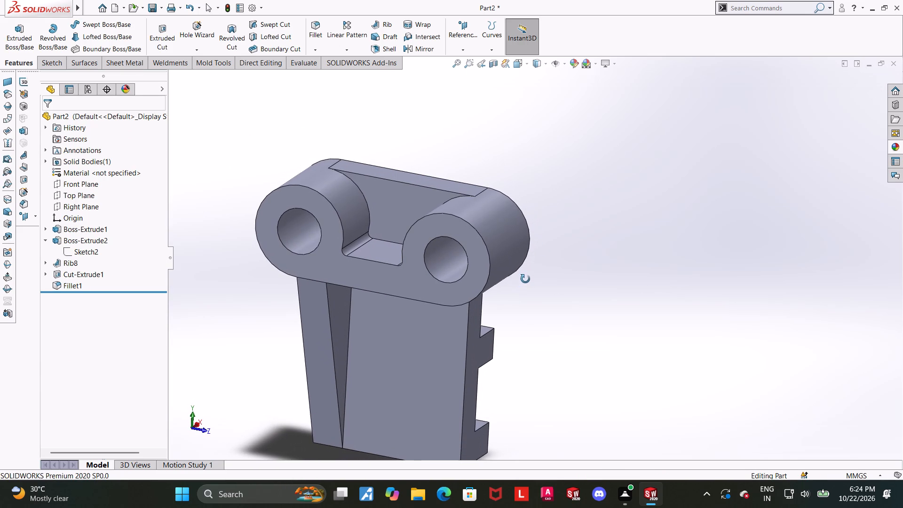
middle_drag(525, 279, 527, 279)
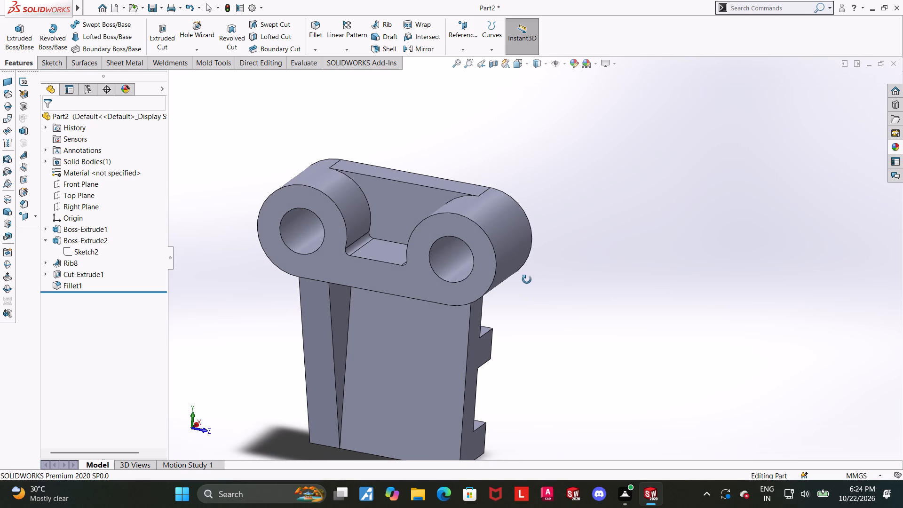
middle_drag(527, 279, 543, 228)
scroll(544, 299, up, 3)
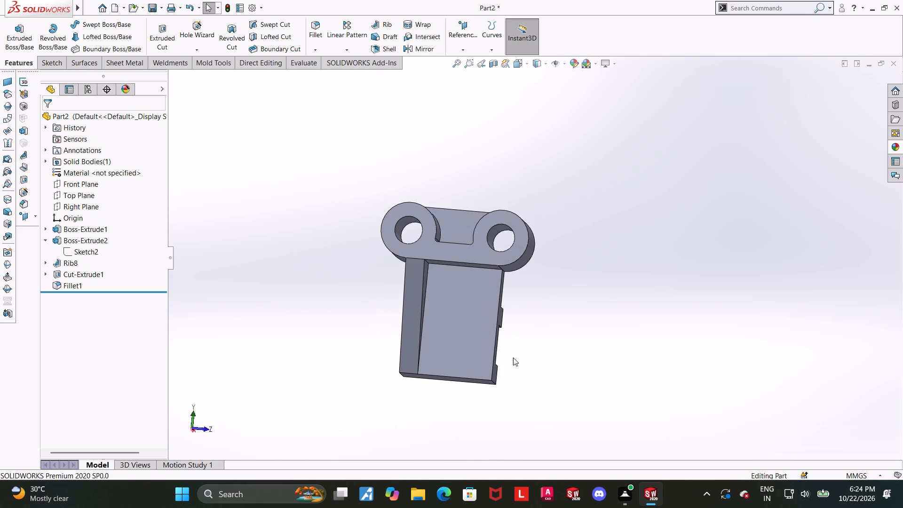
Start a sketch on the block's flat face beside the rib and view it face-on.
click(507, 361)
scroll(508, 363, up, 1)
click(491, 327)
click(533, 301)
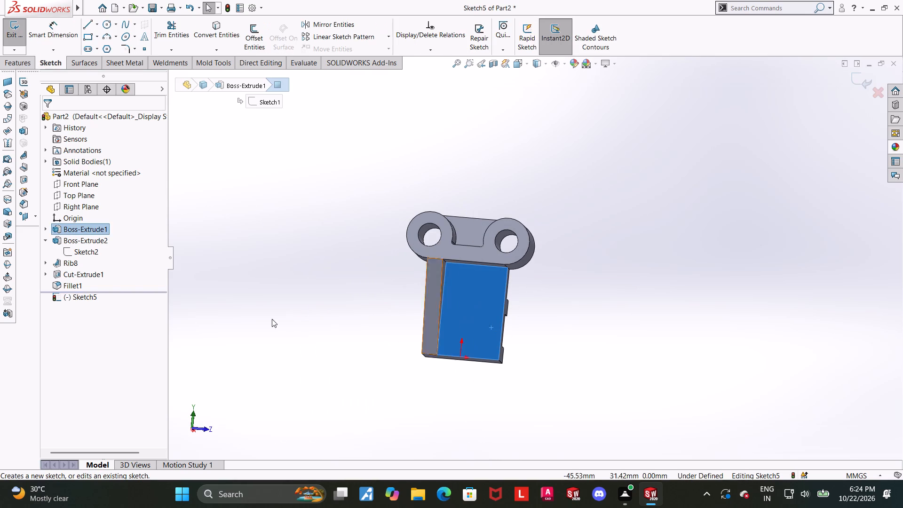
click(92, 301)
click(116, 290)
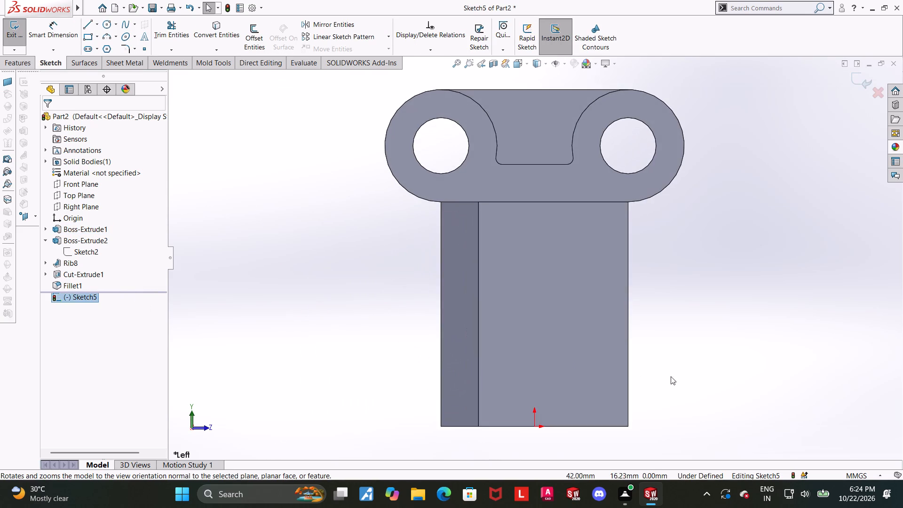
scroll(717, 384, down, 2)
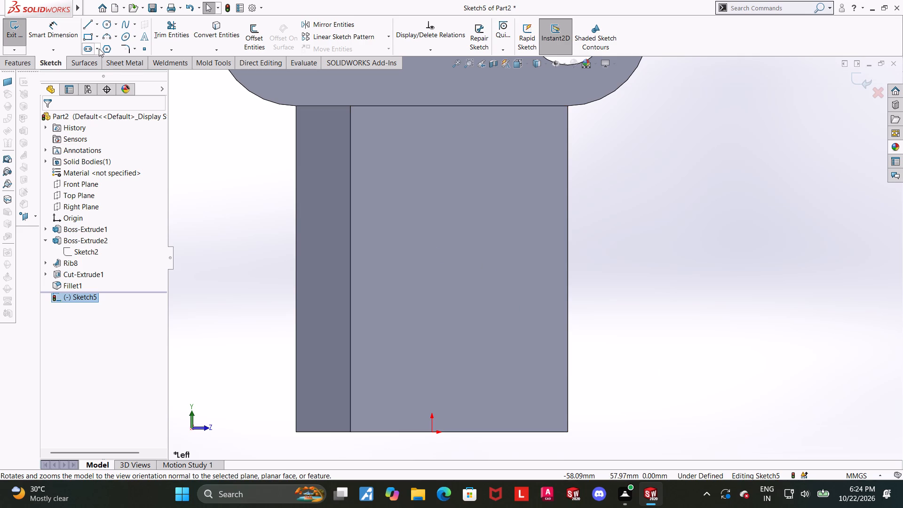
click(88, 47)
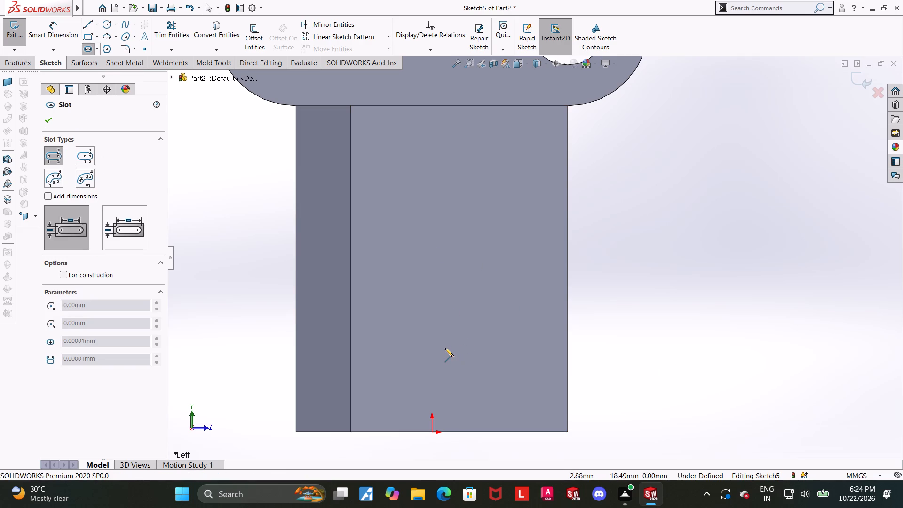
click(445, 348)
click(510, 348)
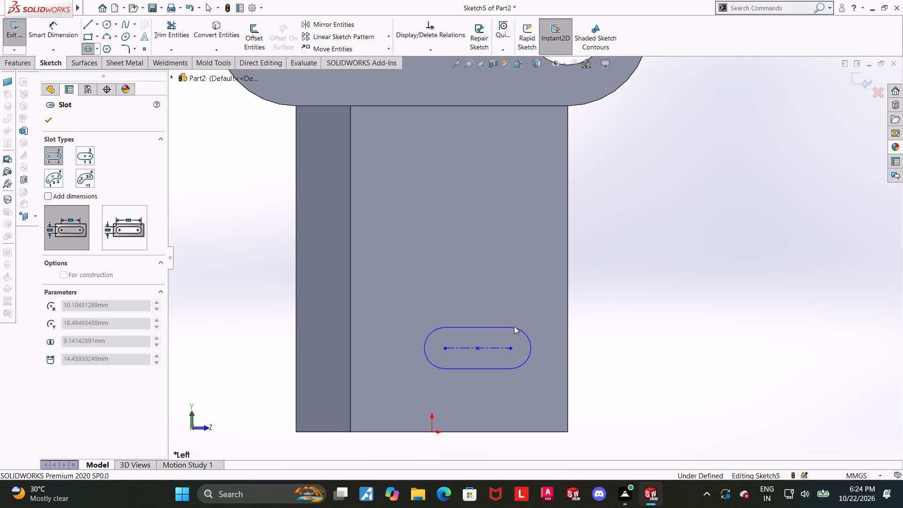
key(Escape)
Sketch a horizontal straight slot about 12 mm between arc centres near the bottom of the block face.
click(90, 44)
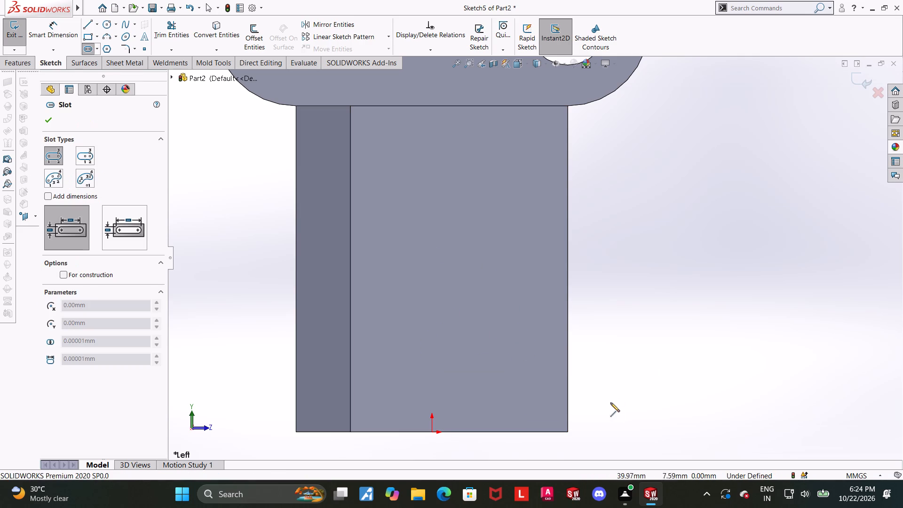
click(457, 366)
click(512, 366)
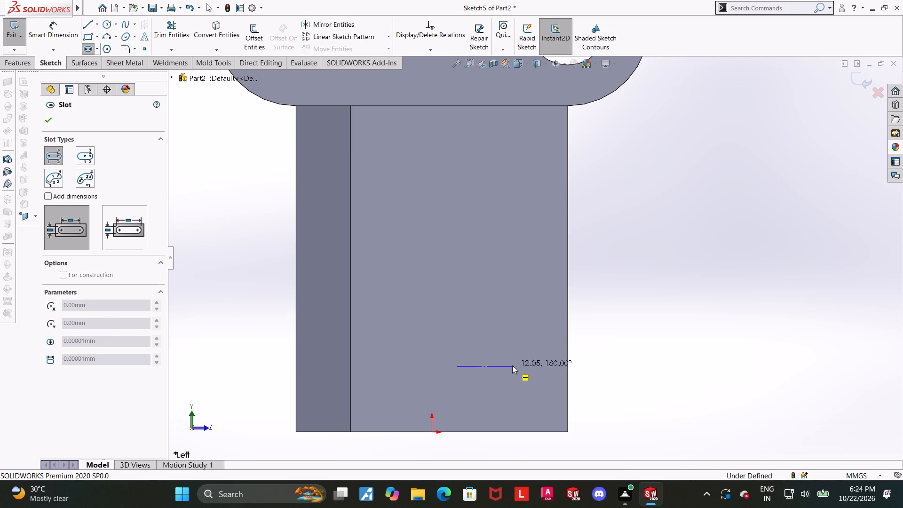
click(518, 348)
key(Escape)
key(Escape)
Dimension the distance between the slot's two arc centres as 9 mm.
click(59, 40)
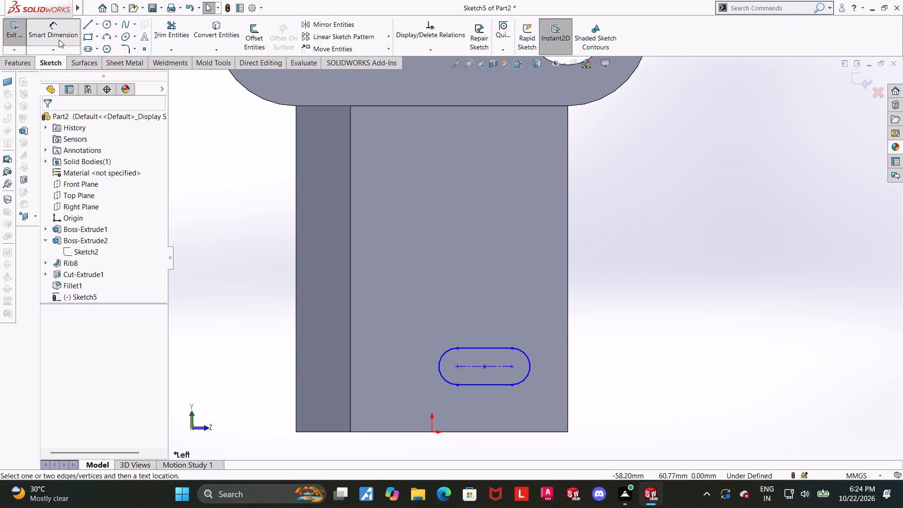
click(457, 365)
click(512, 367)
click(497, 321)
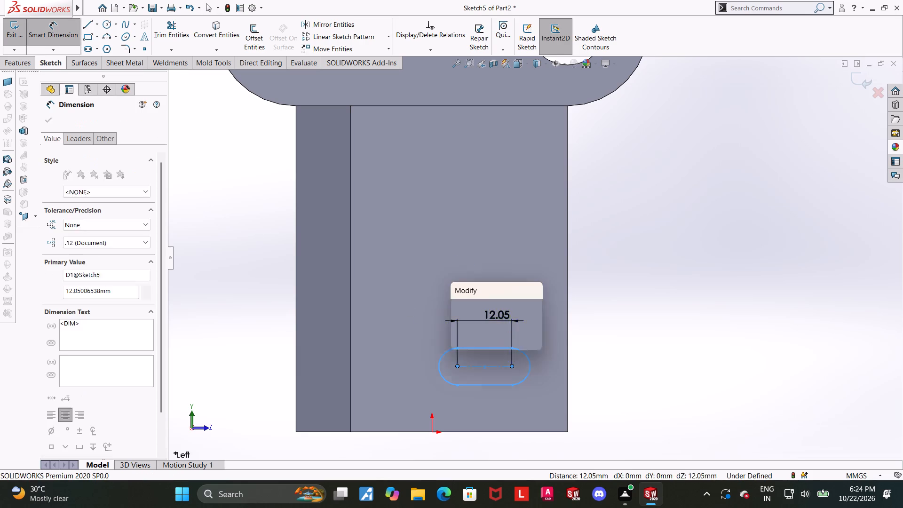
key(9)
key(Return)
key(Escape)
key(Escape)
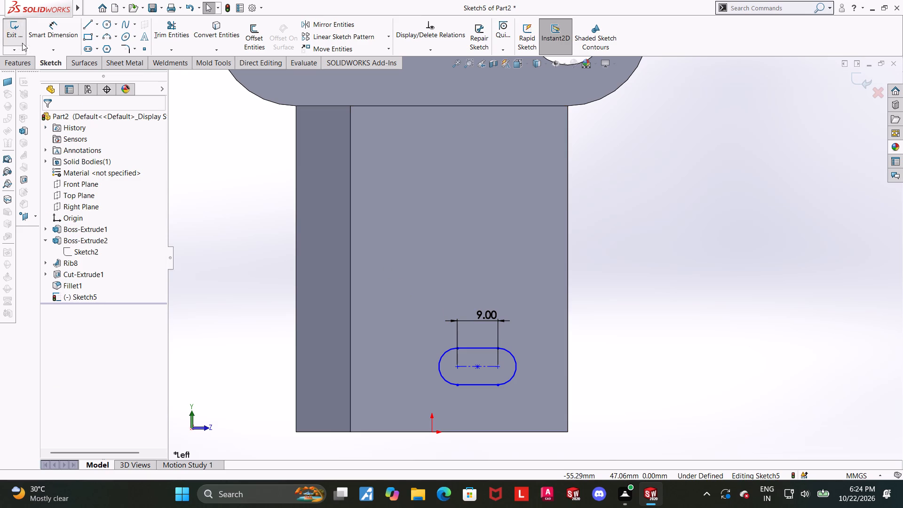
Dimension the slot's nearer arc centre 22 mm from the block face's vertical edge opposite the rib.
click(41, 33)
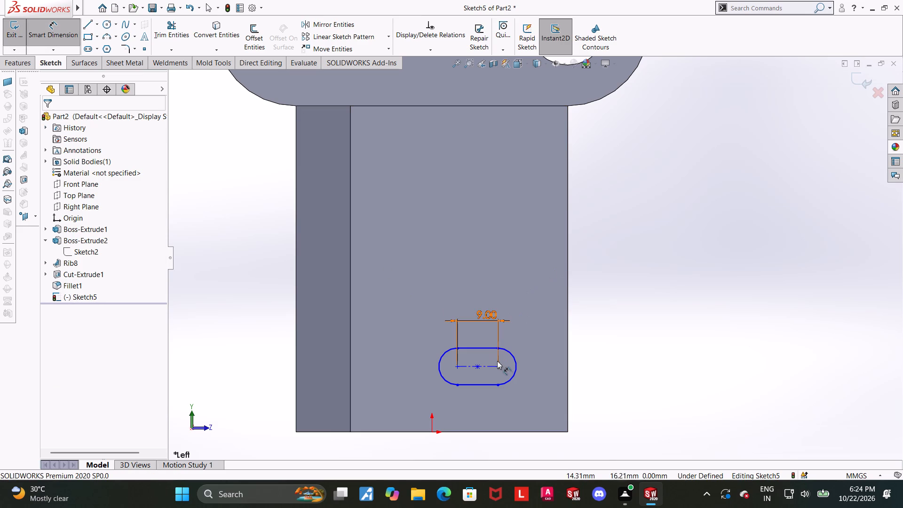
click(499, 365)
click(567, 368)
click(547, 277)
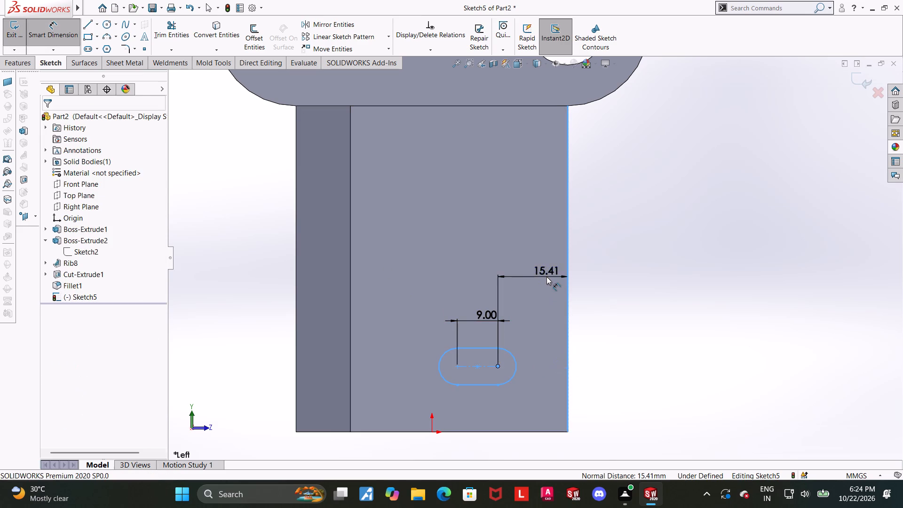
text(22)
key(Return)
key(Escape)
key(Escape)
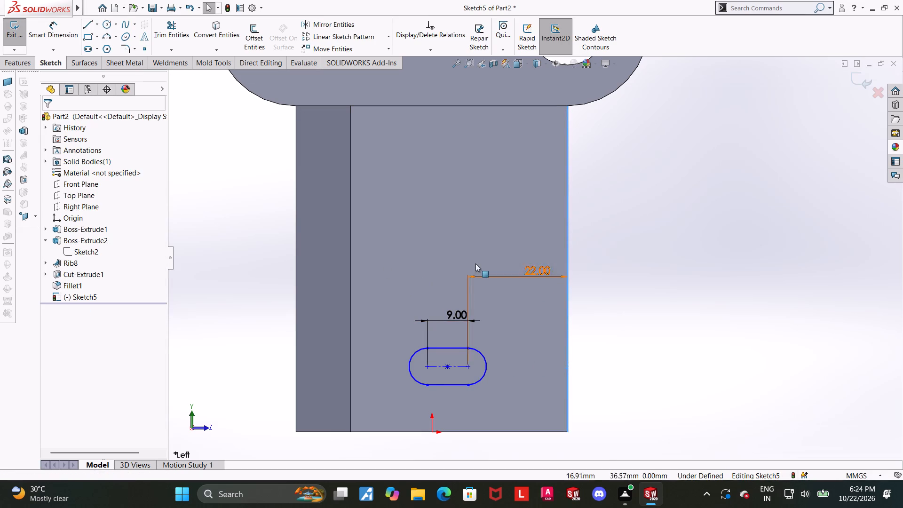
Dimension the same slot arc centre 25 mm above the block's bottom edge.
click(51, 32)
click(467, 367)
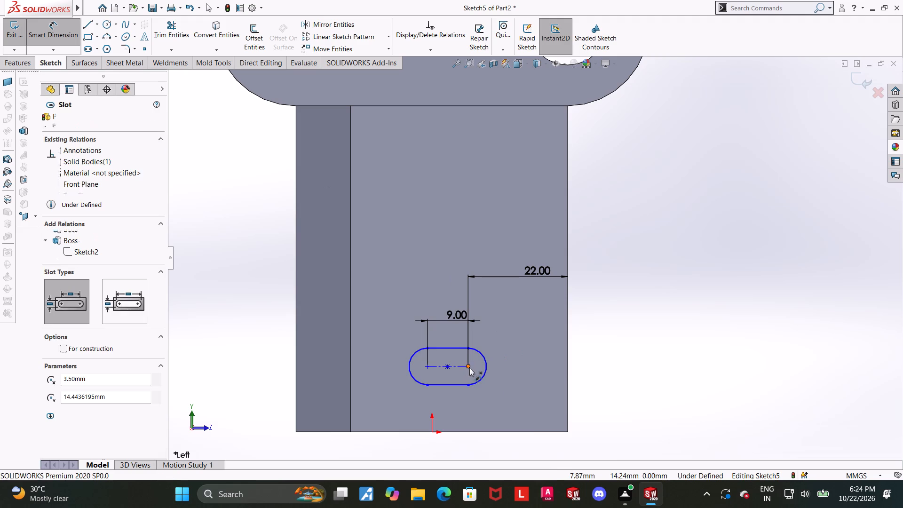
click(523, 431)
click(660, 398)
text(25)
key(Return)
key(Escape)
Dimension the slot's end arc with a radius of 8 mm.
scroll(683, 370, up, 1)
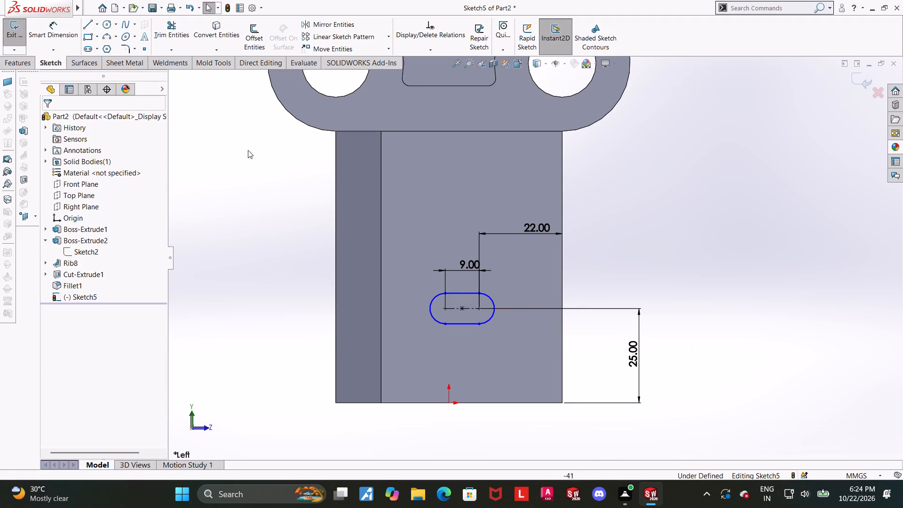
click(52, 32)
click(433, 302)
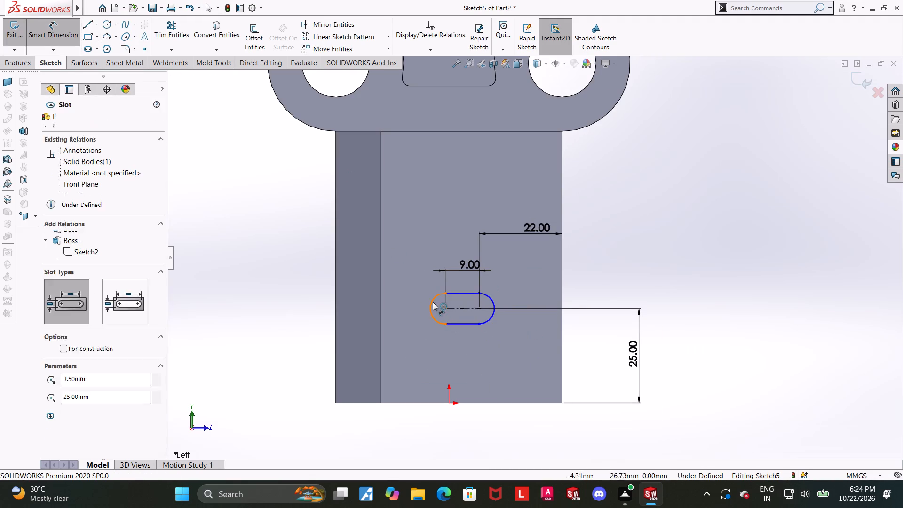
click(415, 282)
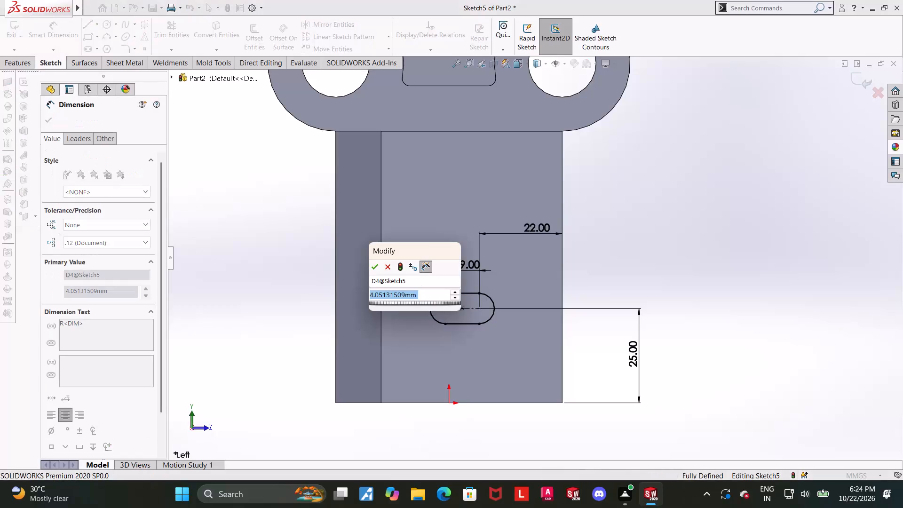
key(8)
key(Return)
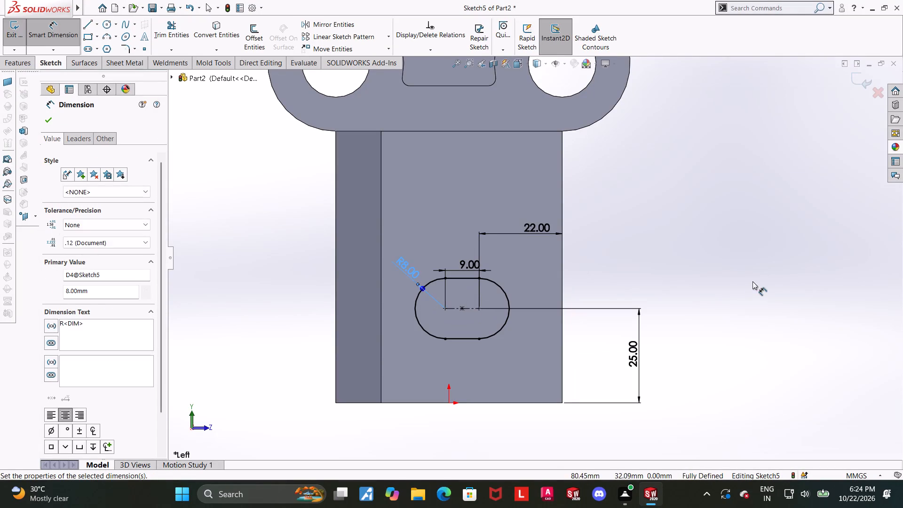
click(744, 280)
Look over the dimensioned slot sketch on the block face and exit the sketch.
scroll(697, 279, up, 1)
scroll(549, 292, down, 1)
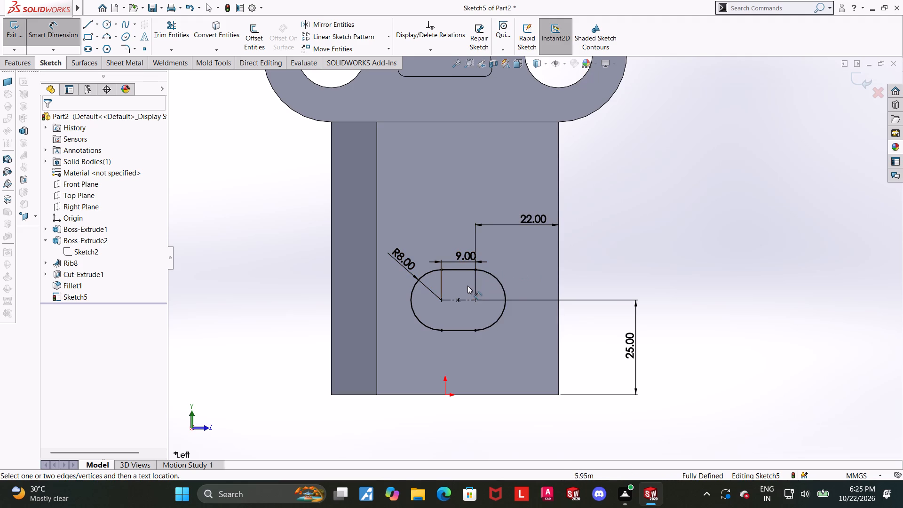
scroll(467, 286, down, 5)
scroll(467, 286, up, 4)
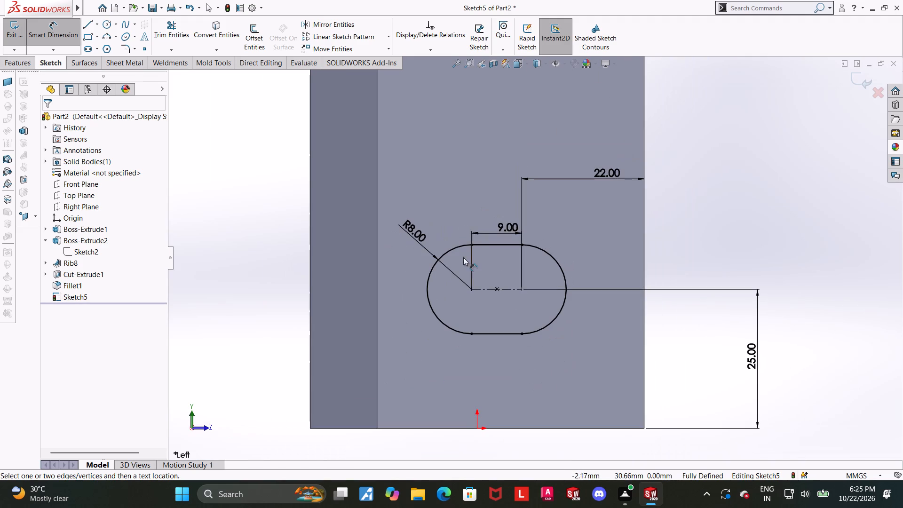
middle_drag(655, 224, 627, 234)
scroll(668, 246, up, 1)
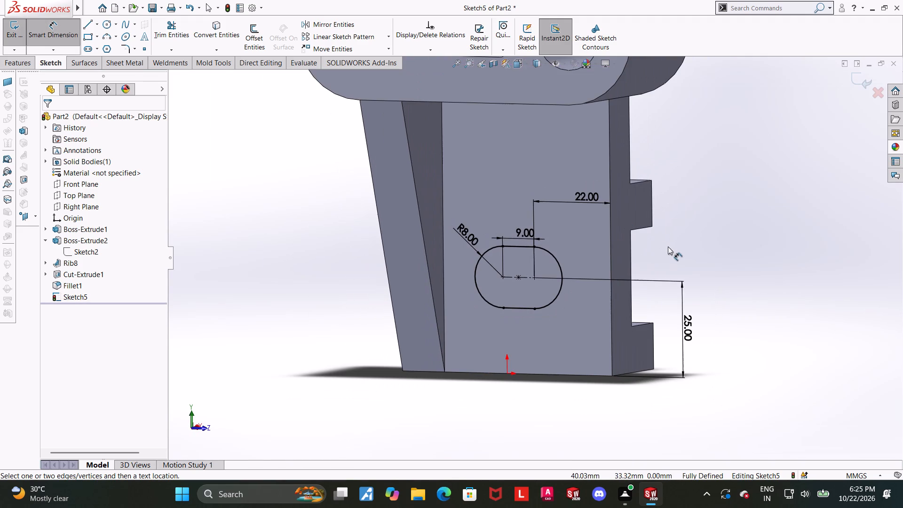
click(859, 79)
Extrude-cut the slot profile through the block with the Up To Next end condition.
middle_drag(791, 176, 753, 206)
click(166, 35)
scroll(769, 253, up, 2)
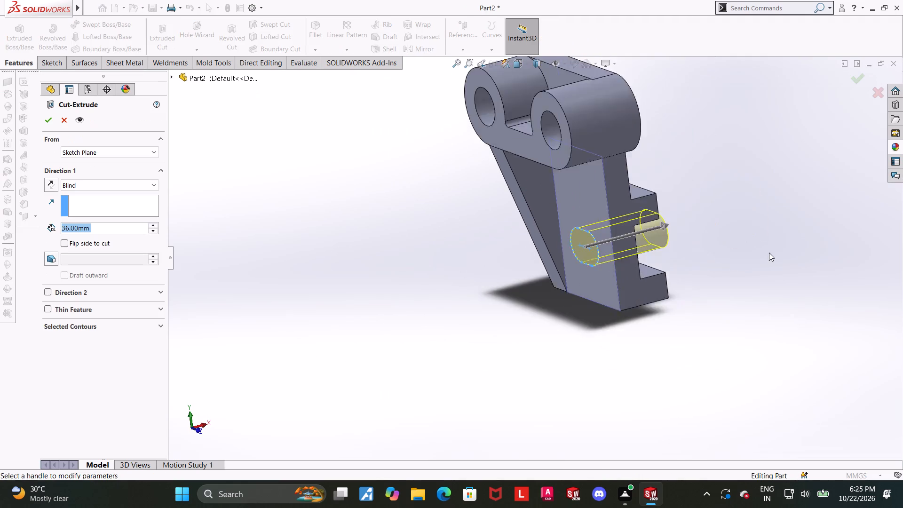
scroll(769, 253, up, 2)
scroll(747, 251, down, 3)
middle_drag(623, 237, 601, 235)
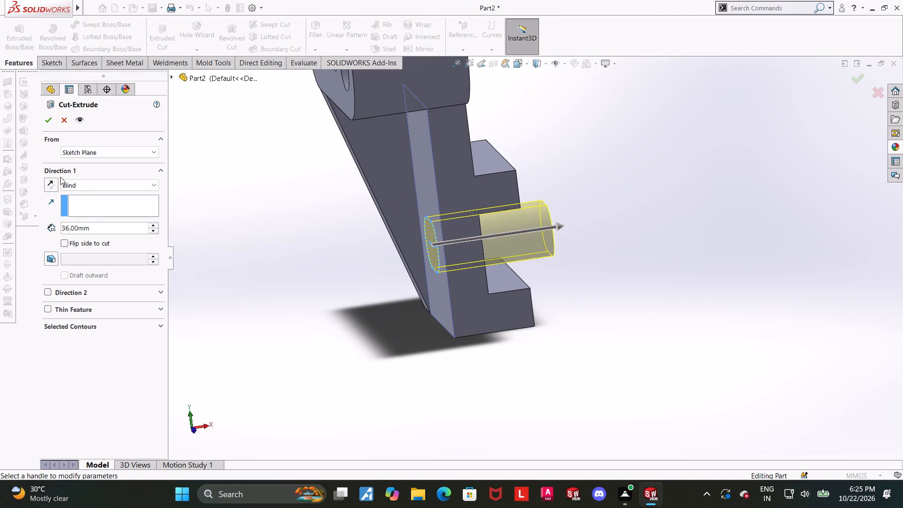
click(78, 187)
click(93, 216)
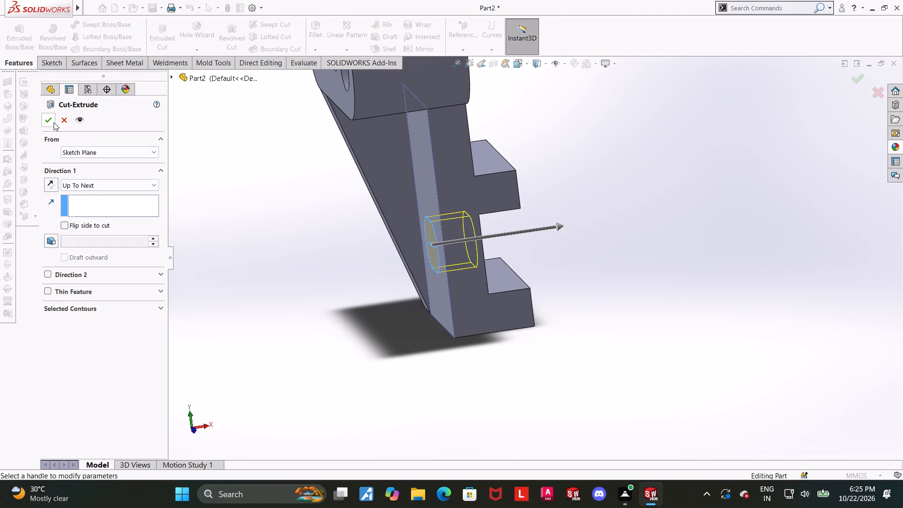
click(53, 122)
Examine the part with its slot cut, switching to the isometric view.
click(505, 270)
click(657, 333)
scroll(625, 333, up, 2)
middle_drag(623, 333, 665, 307)
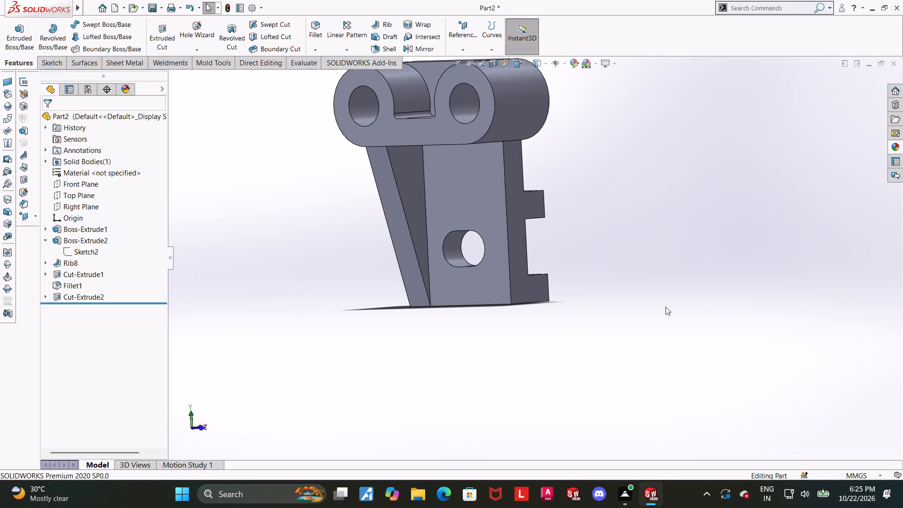
click(517, 63)
click(428, 216)
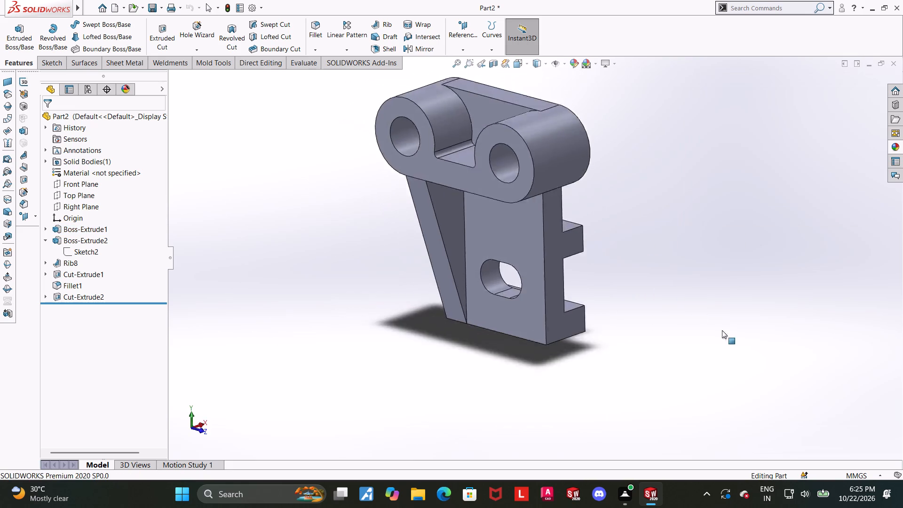
scroll(704, 339, down, 1)
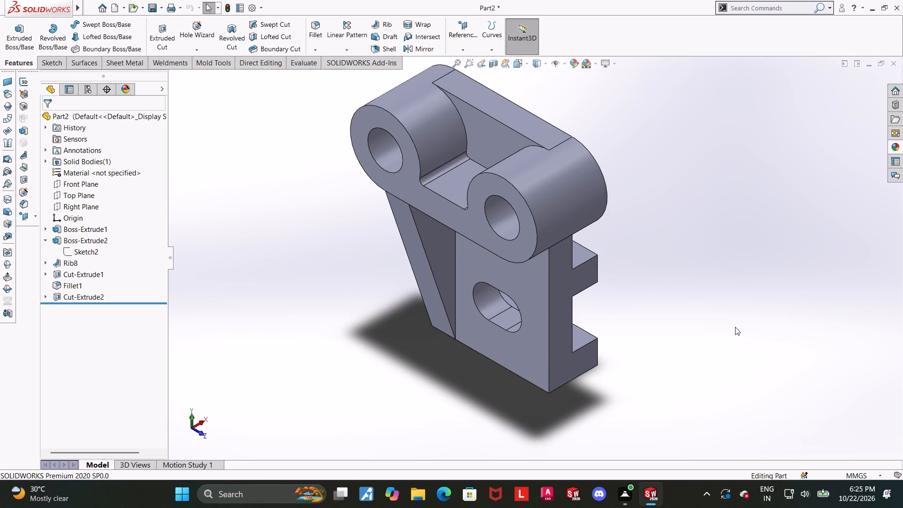
scroll(589, 298, up, 2)
scroll(518, 220, down, 2)
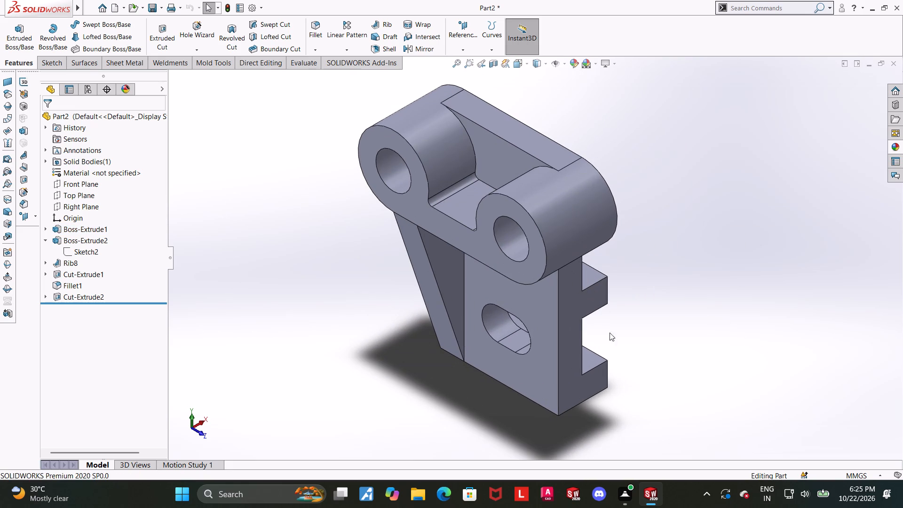
click(698, 373)
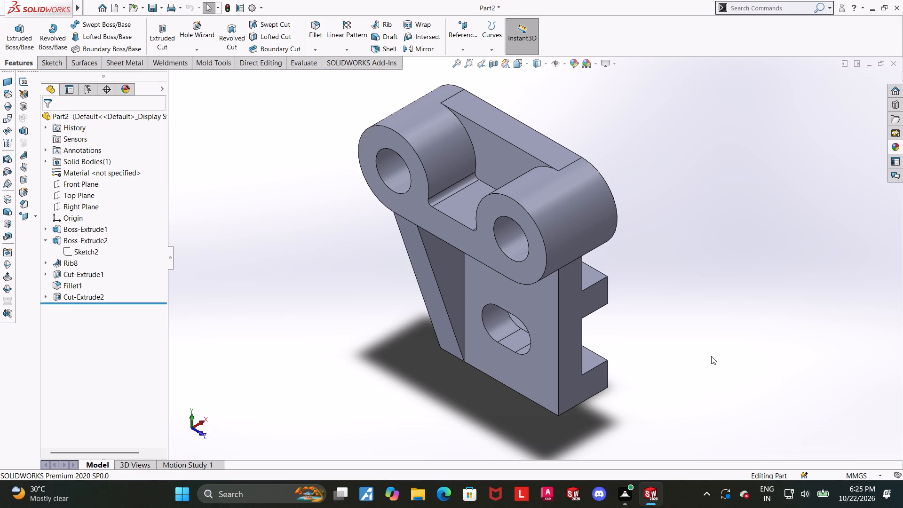
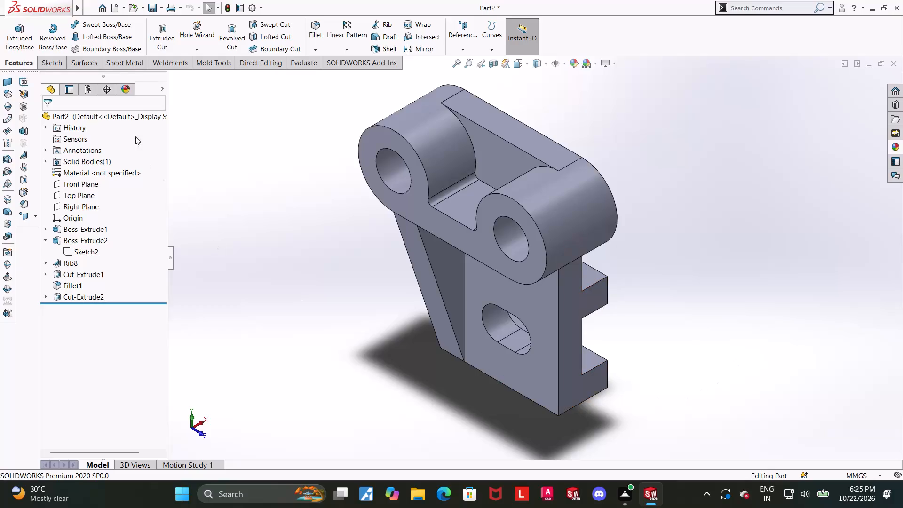
Save the part in the Downloads folder under the name "clevis hinge mount" as a SOLIDWORKS Part file.
click(107, 128)
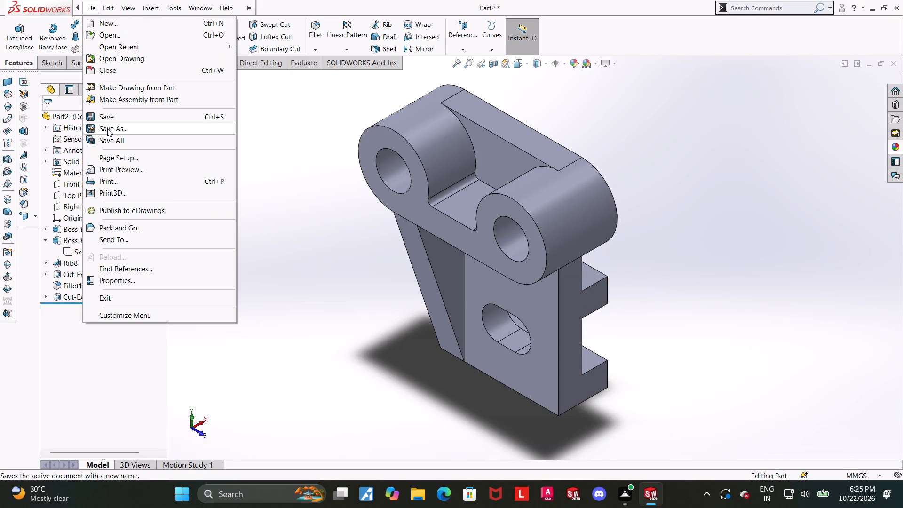
text(clevis hinge p)
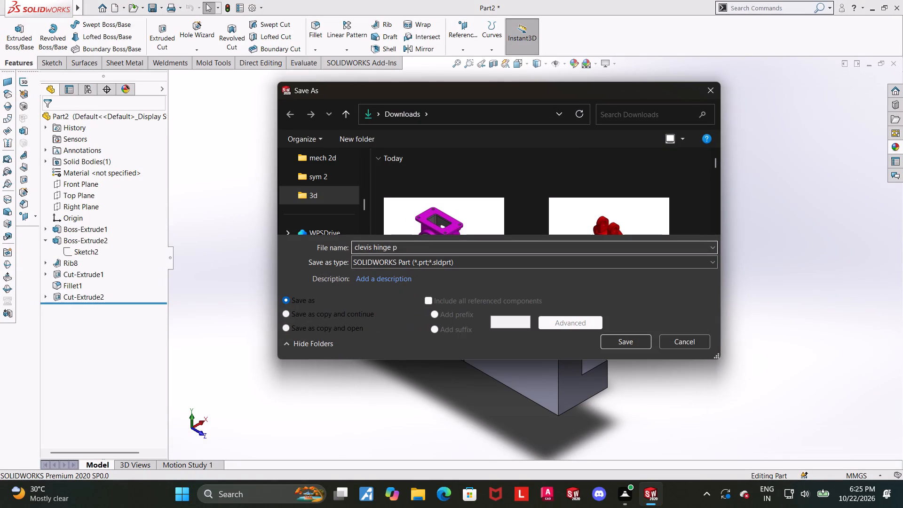
key(BackSpace)
text(mount)
key(Return)
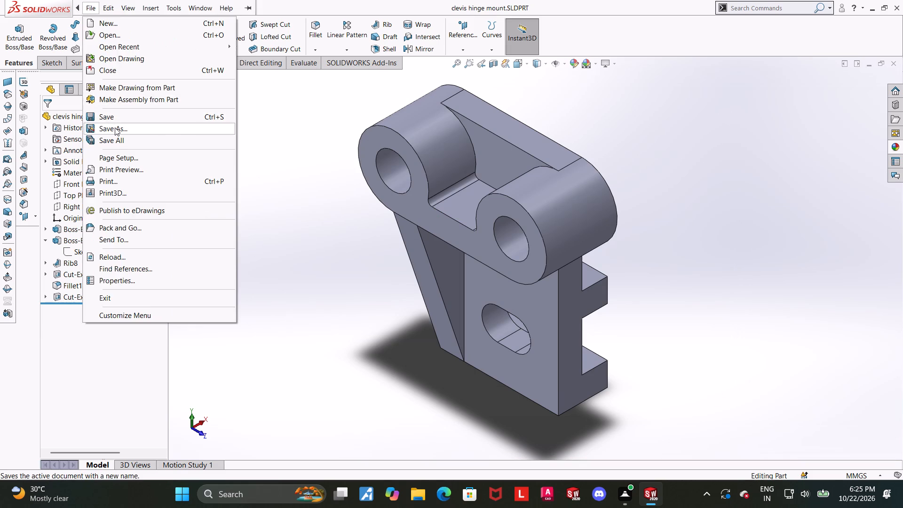
Save a copy of the clevis hinge mount part in Adobe Portable Document Format (*.pdf).
click(115, 127)
click(410, 262)
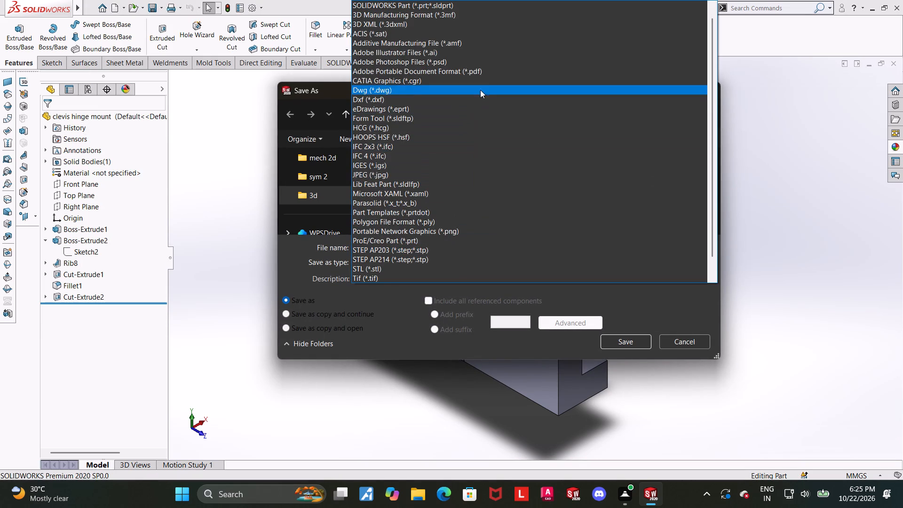
click(480, 70)
click(642, 360)
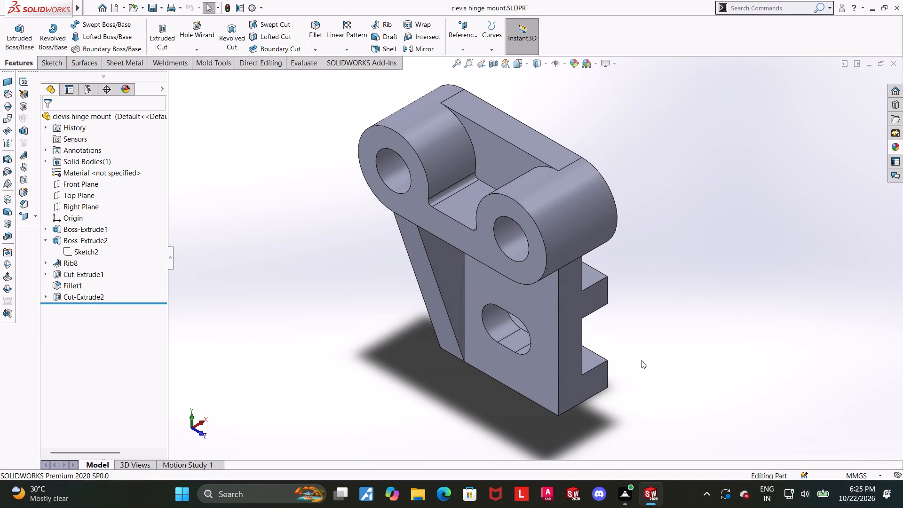